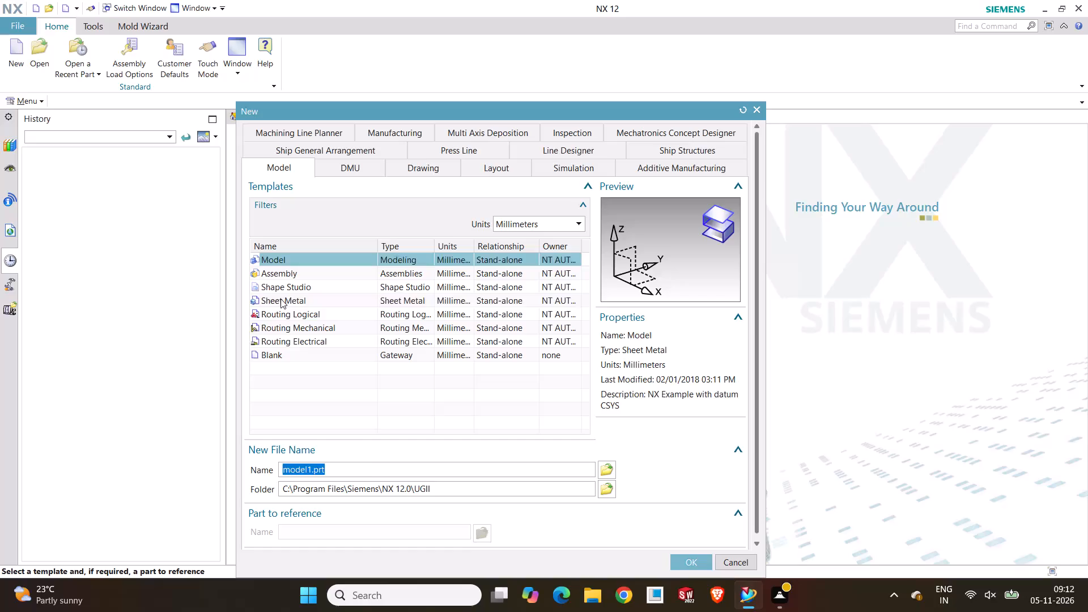
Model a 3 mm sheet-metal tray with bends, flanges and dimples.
Create a new part file from the Sheet Metal template in millimetres, named sheet_metal_model1.prt.
click(681, 560)
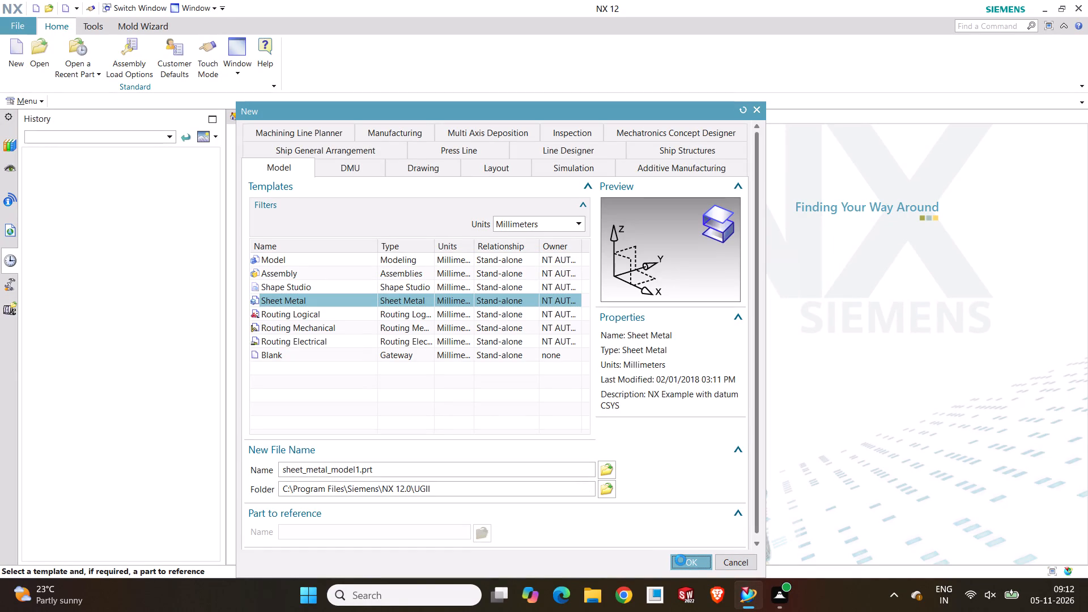
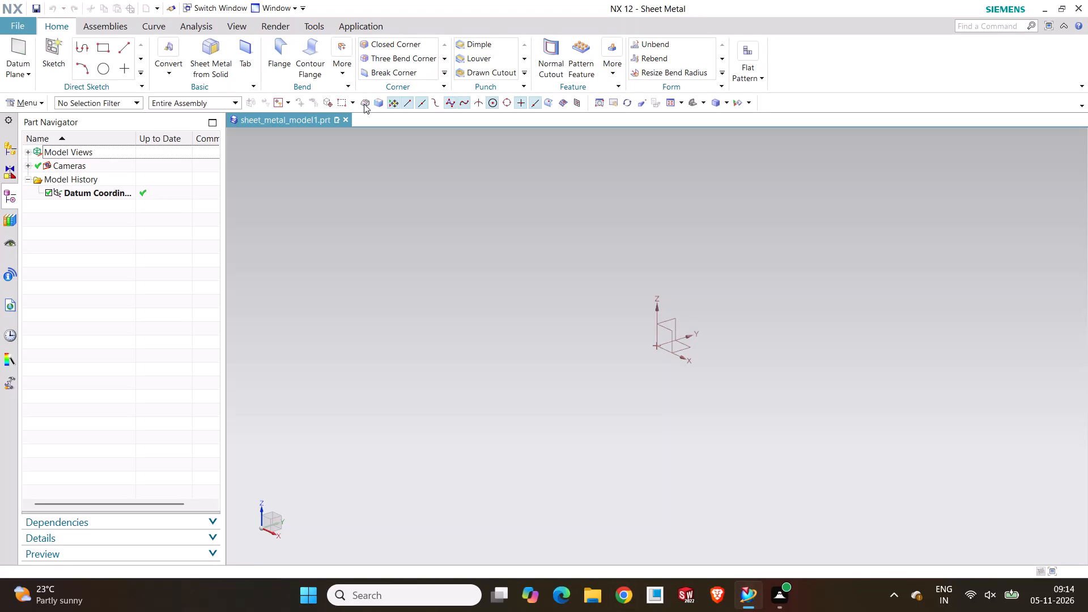
Start a sketch on the XY plane of the datum coordinate system.
click(50, 46)
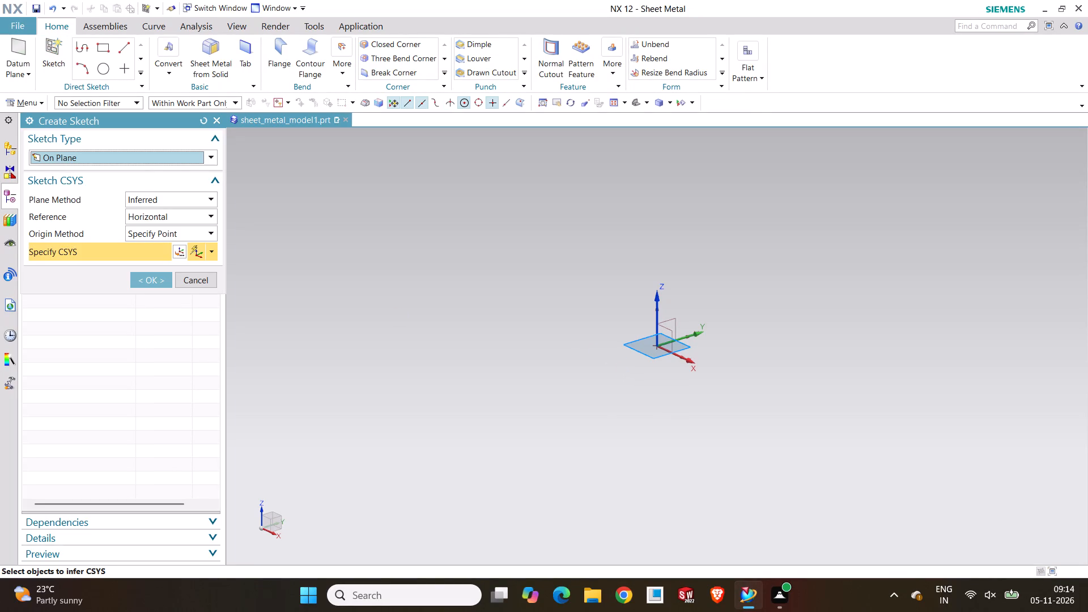
click(683, 348)
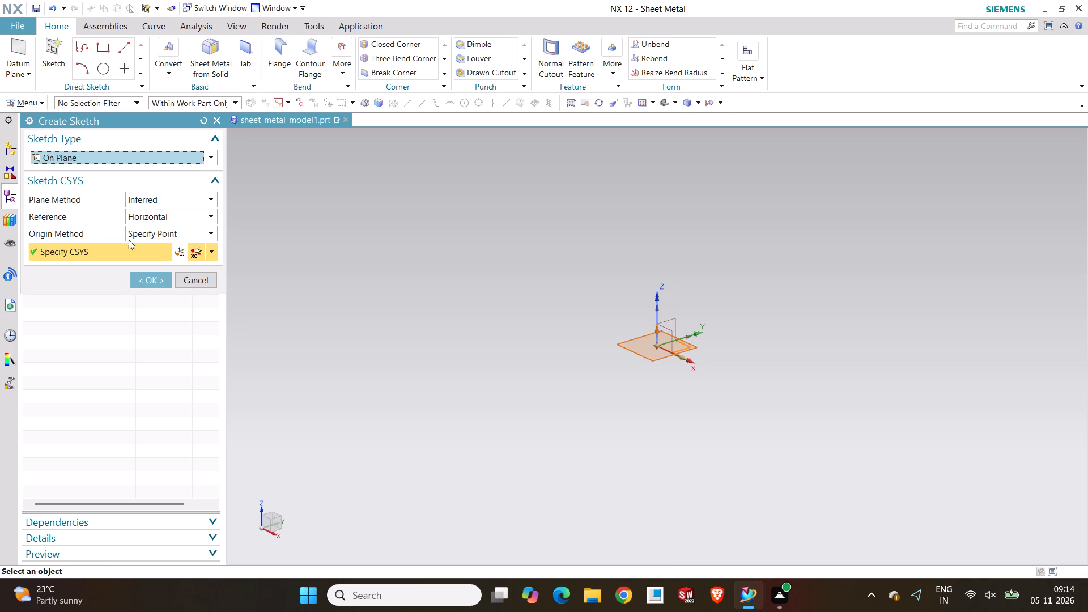
click(139, 284)
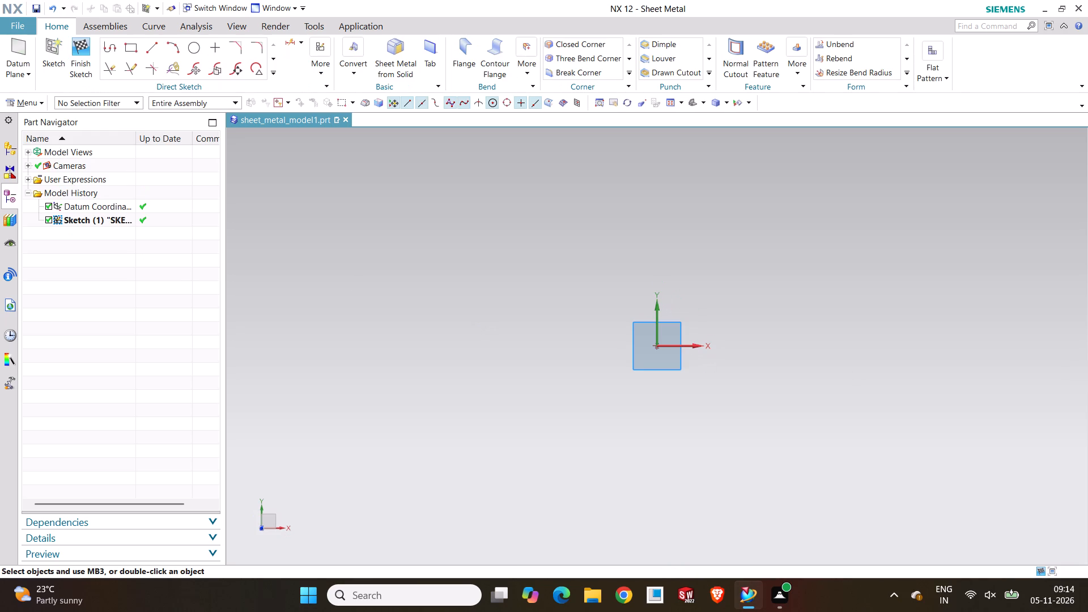
Sketch a rectangle by the From Center method about the origin, about 152 mm wide and 131 mm high.
click(134, 48)
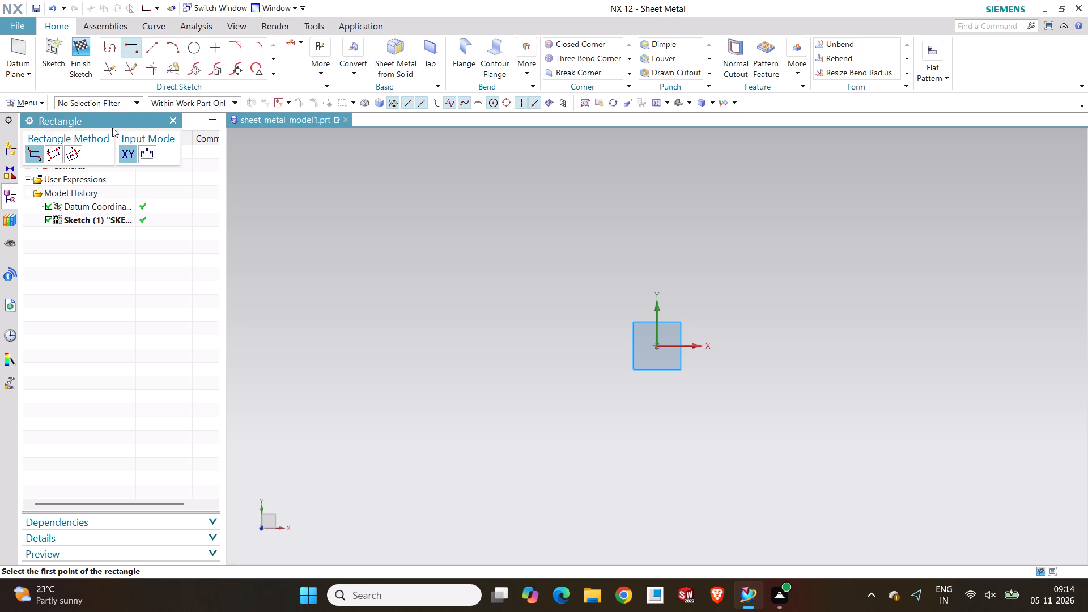
click(68, 154)
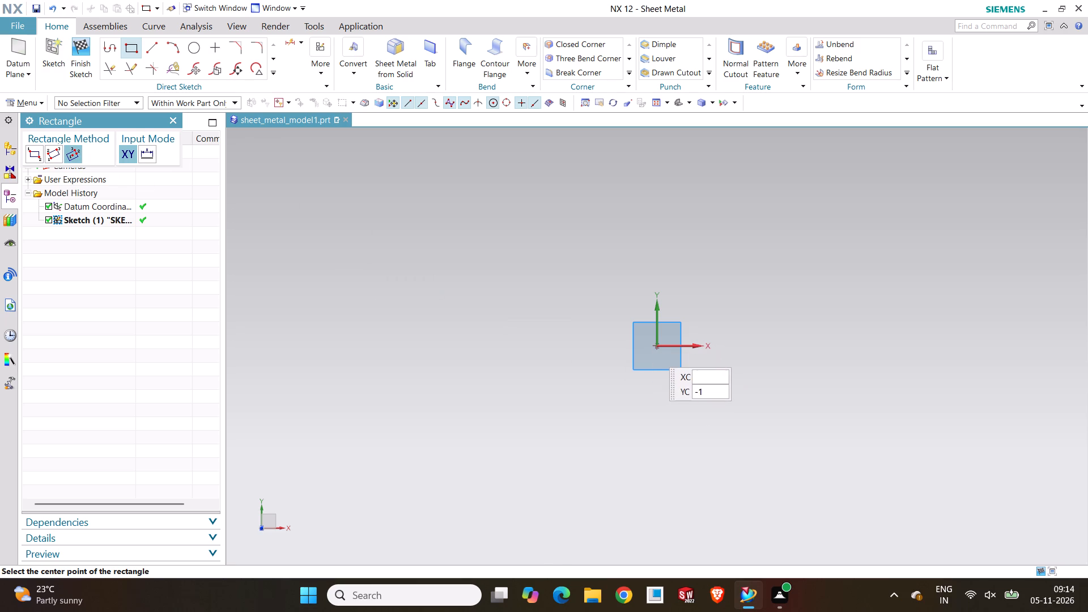
click(657, 346)
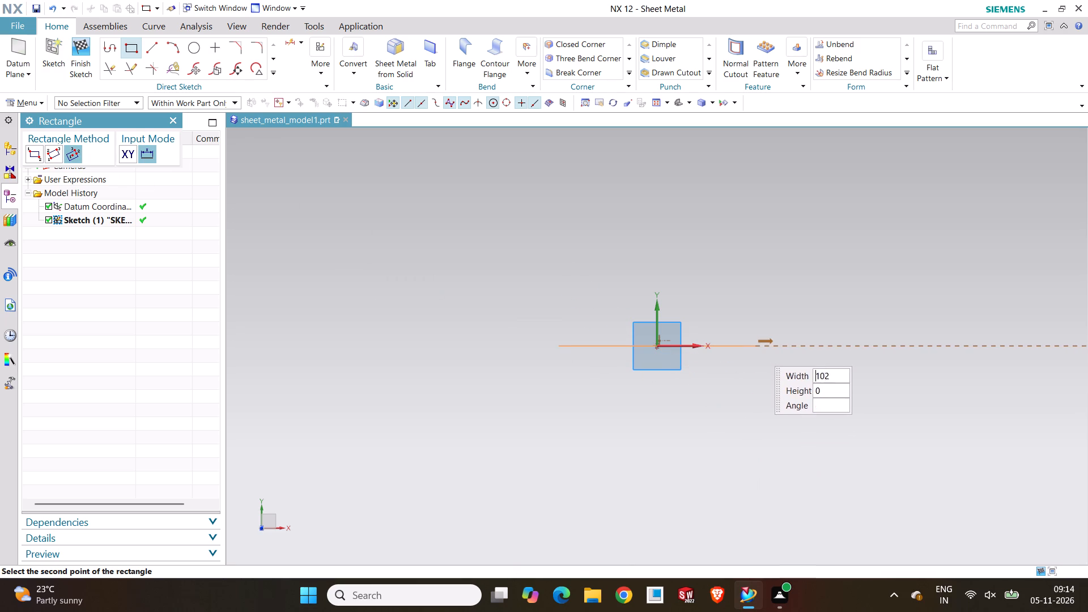
click(806, 350)
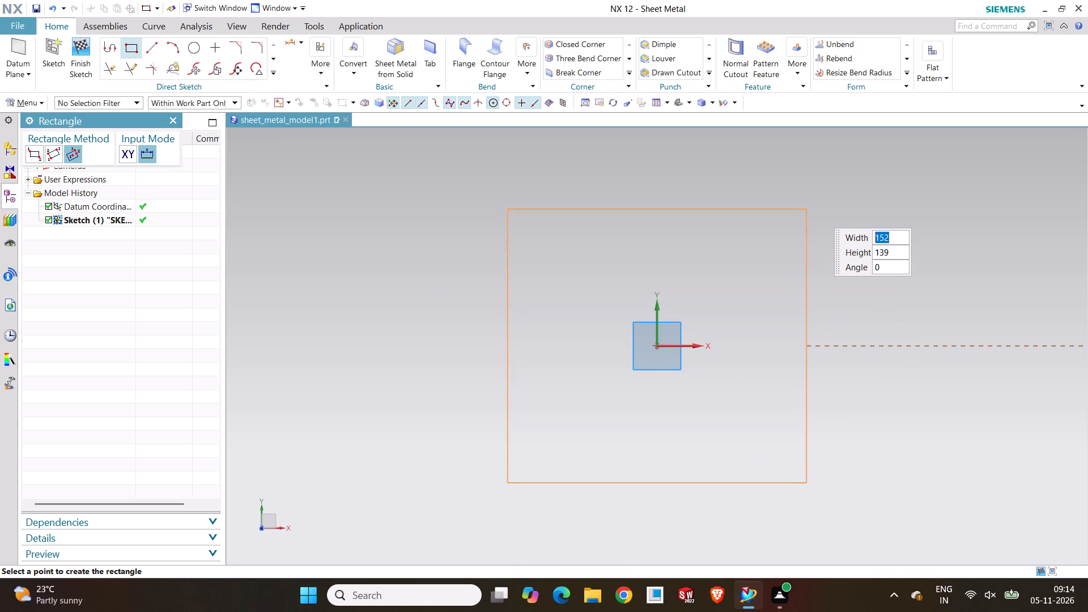
click(825, 218)
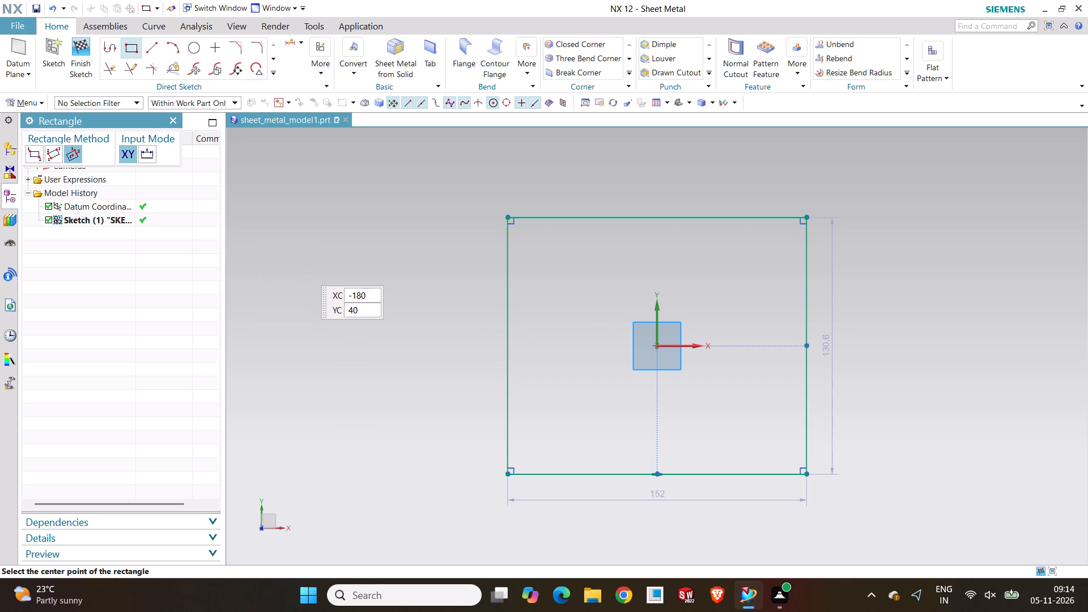
key(Escape)
Set the rectangle's vertical dimension to 5 mm.
double_click(826, 347)
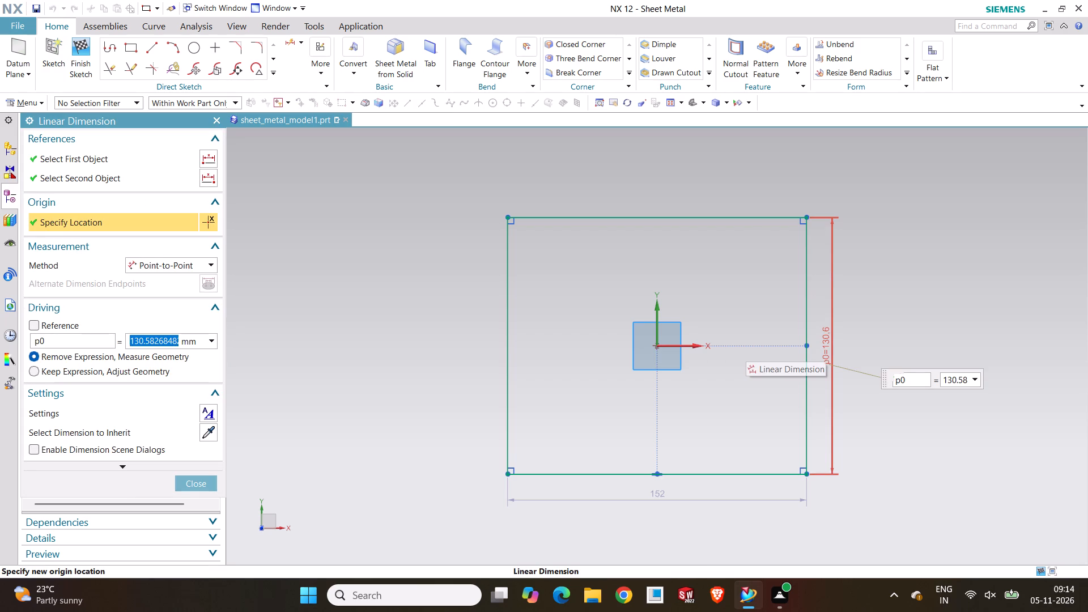
double_click(826, 342)
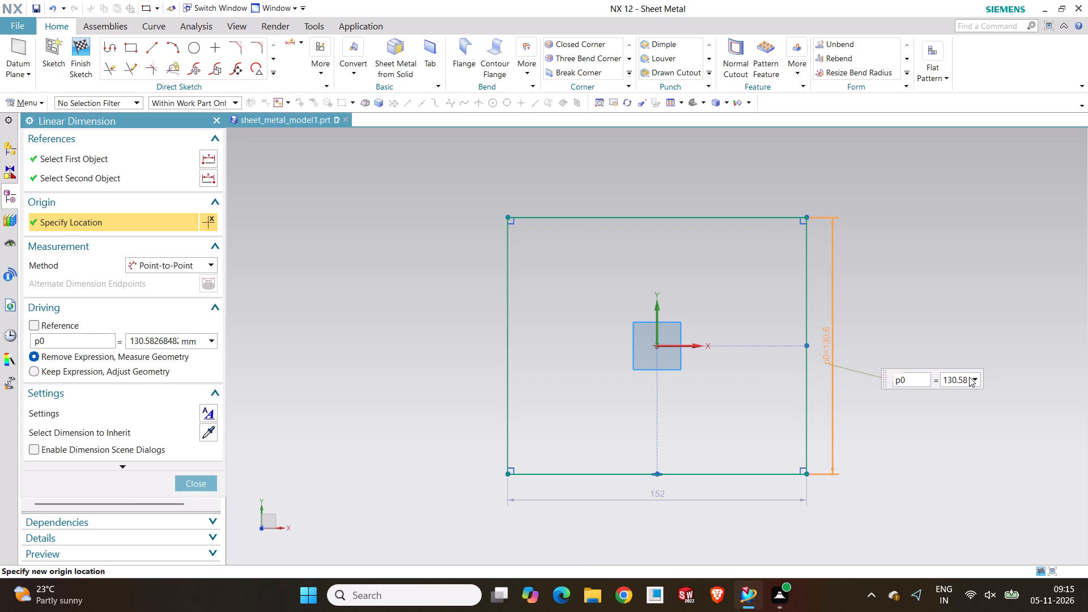
drag(967, 377, 889, 386)
key(5)
key(Return)
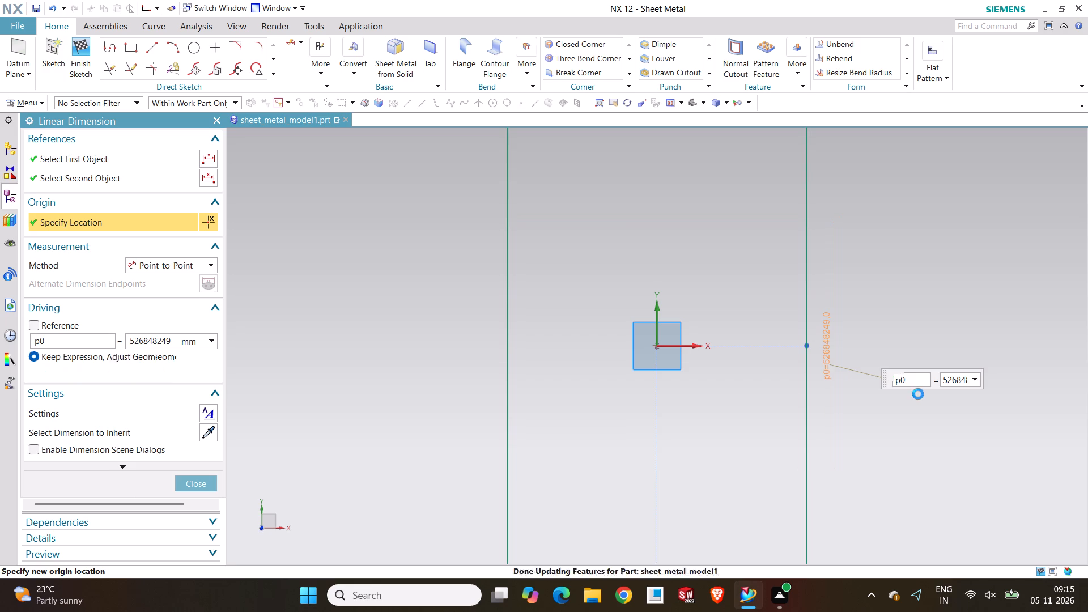
double_click(955, 394)
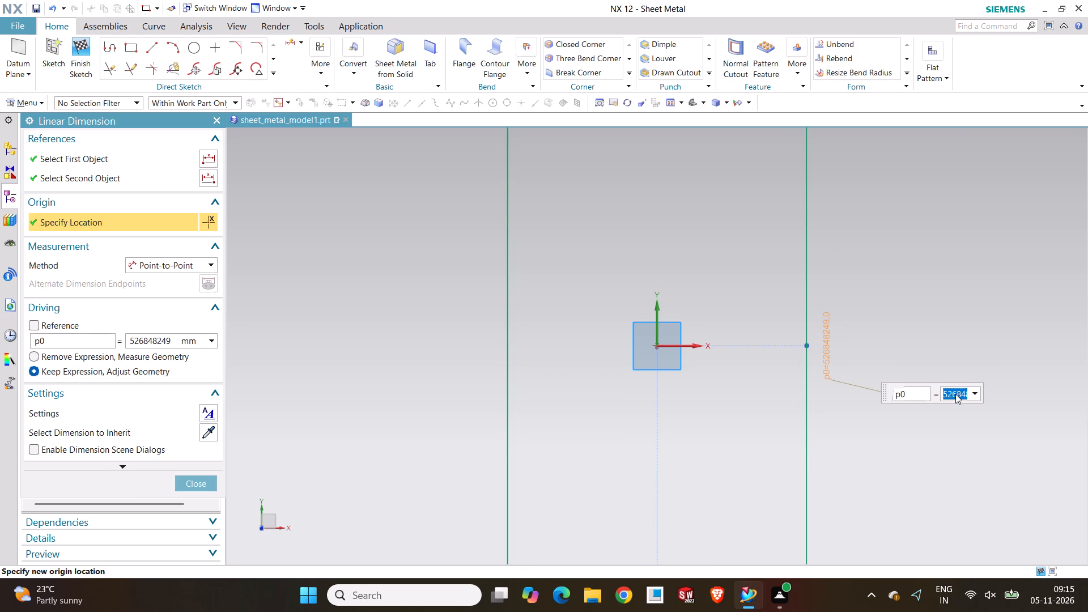
key(5)
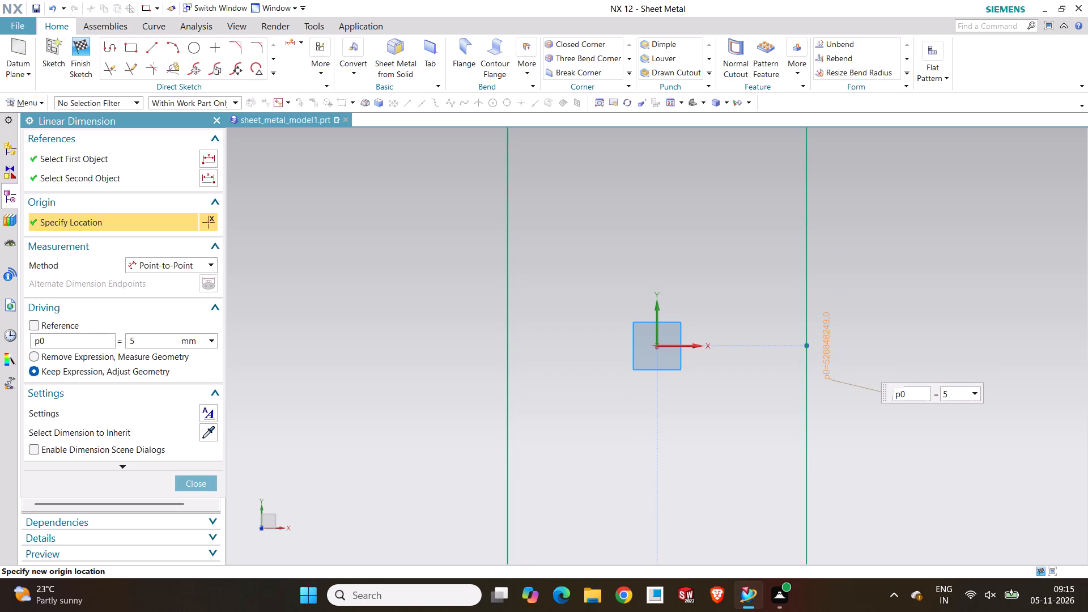
key(Return)
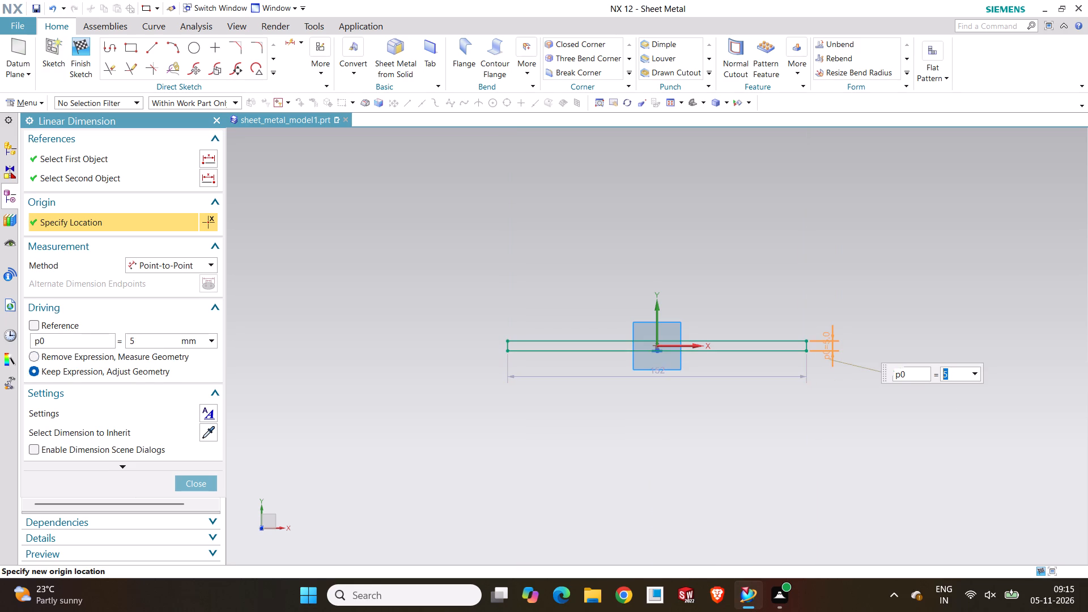
Set the rectangle's horizontal dimension to 6 mm and place the dimension farther below the rectangle.
double_click(660, 371)
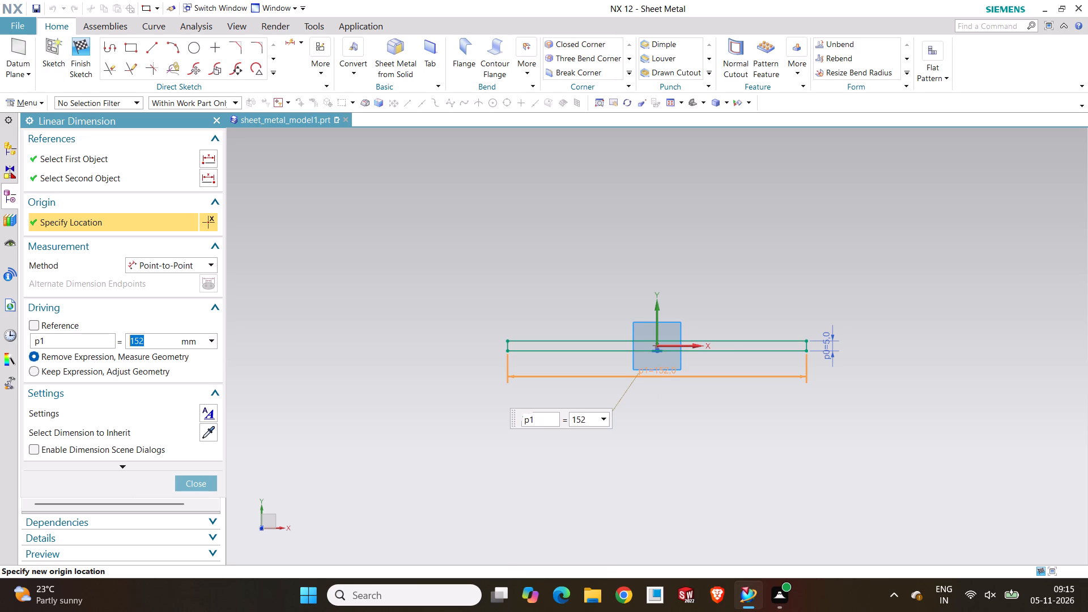
key(6)
key(Return)
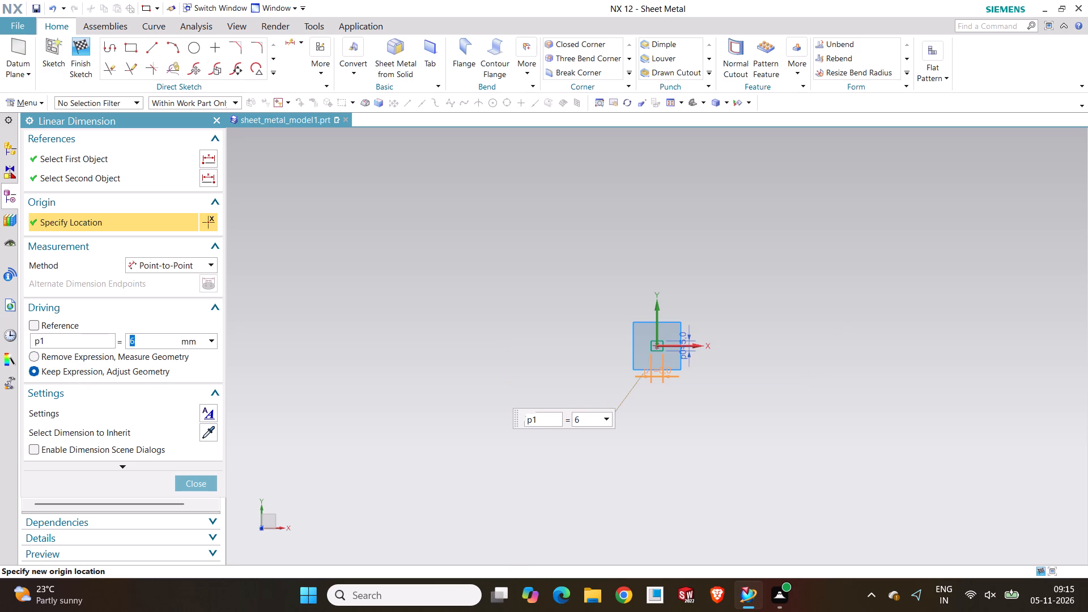
click(649, 435)
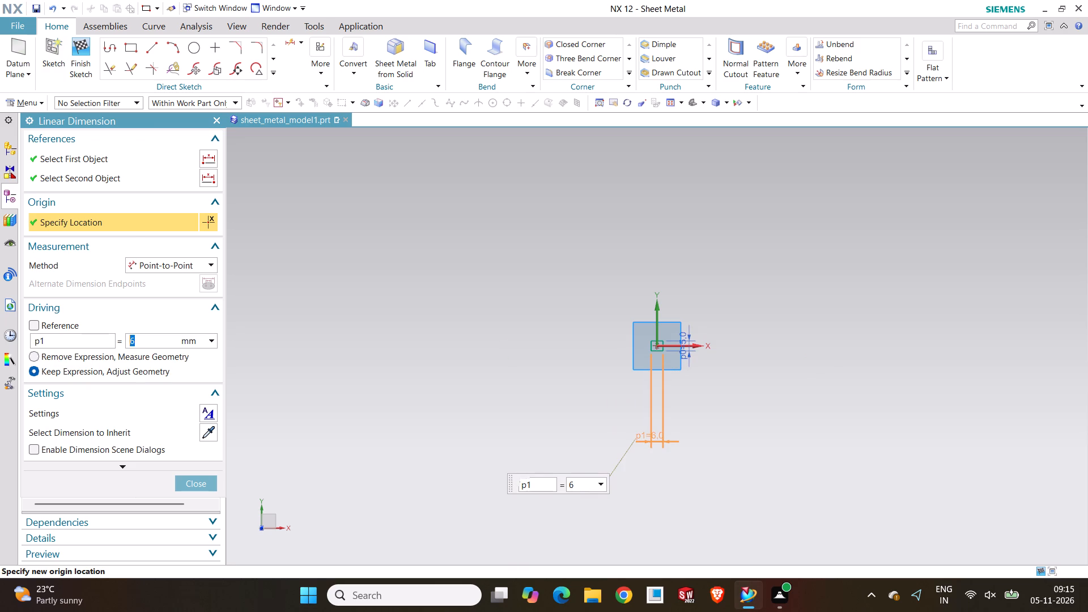
key(Escape)
Examine the dimensioned rectangle and its constraints up close.
scroll(669, 360, down, 2)
scroll(669, 359, up, 2)
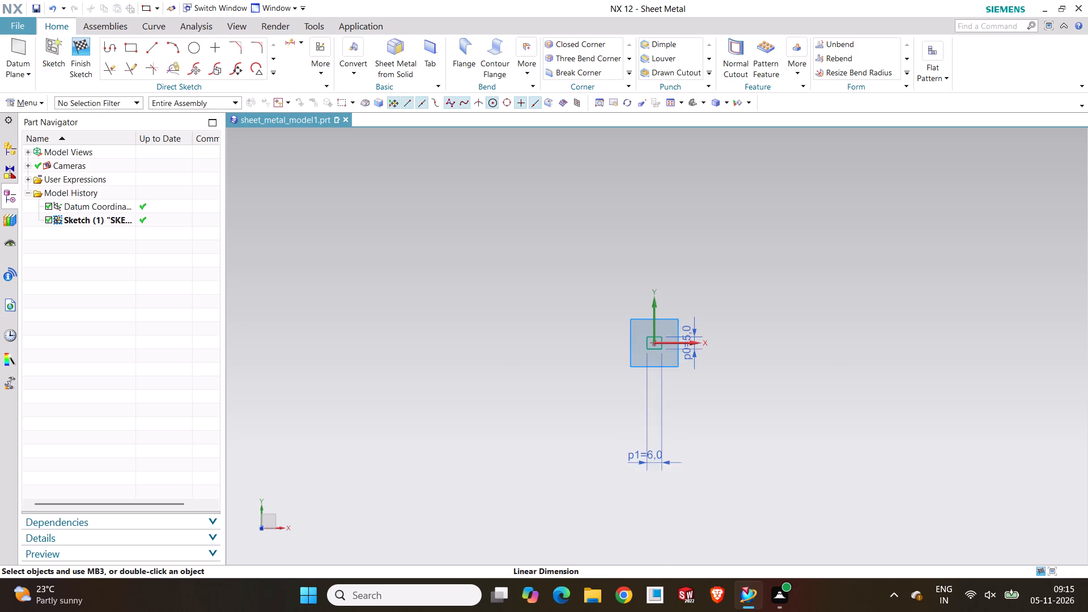
scroll(669, 359, up, 17)
scroll(591, 452, down, 4)
scroll(591, 468, up, 3)
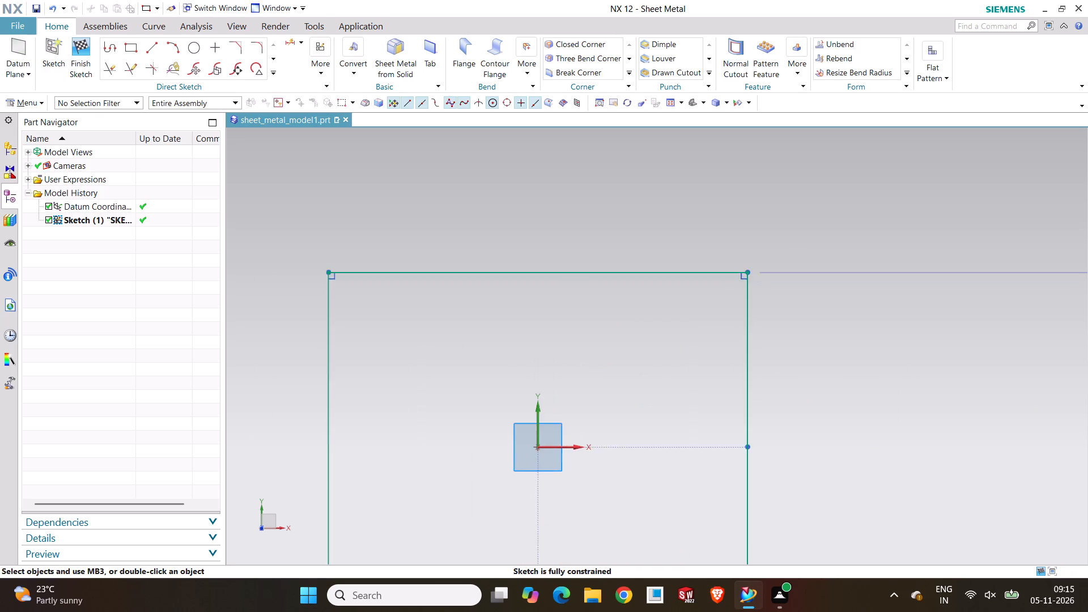
scroll(591, 468, down, 8)
scroll(586, 494, up, 6)
scroll(623, 480, down, 1)
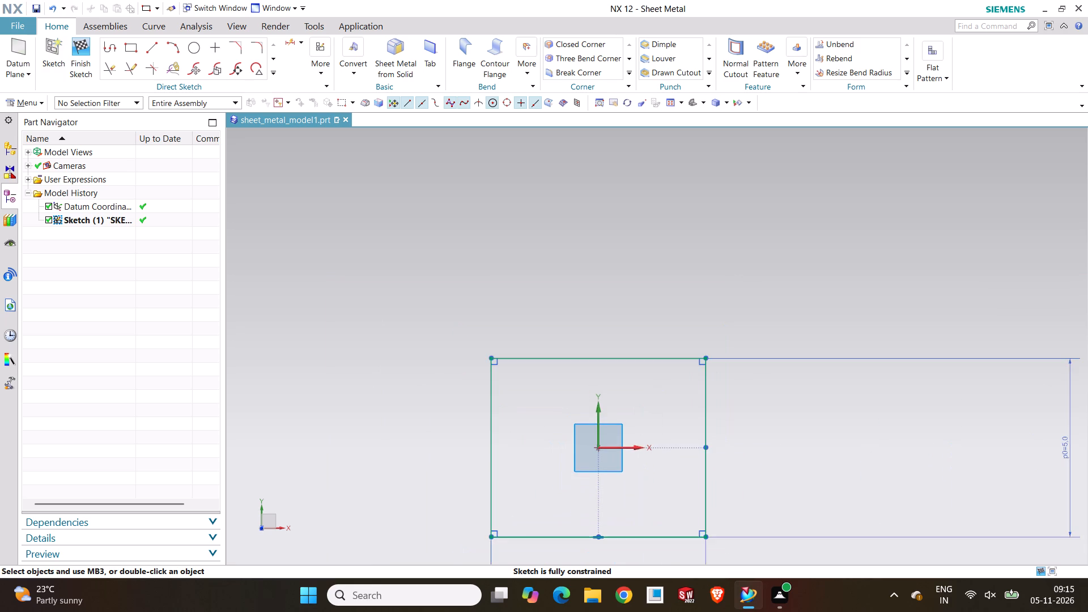
scroll(593, 493, up, 2)
scroll(593, 495, down, 10)
scroll(587, 505, up, 9)
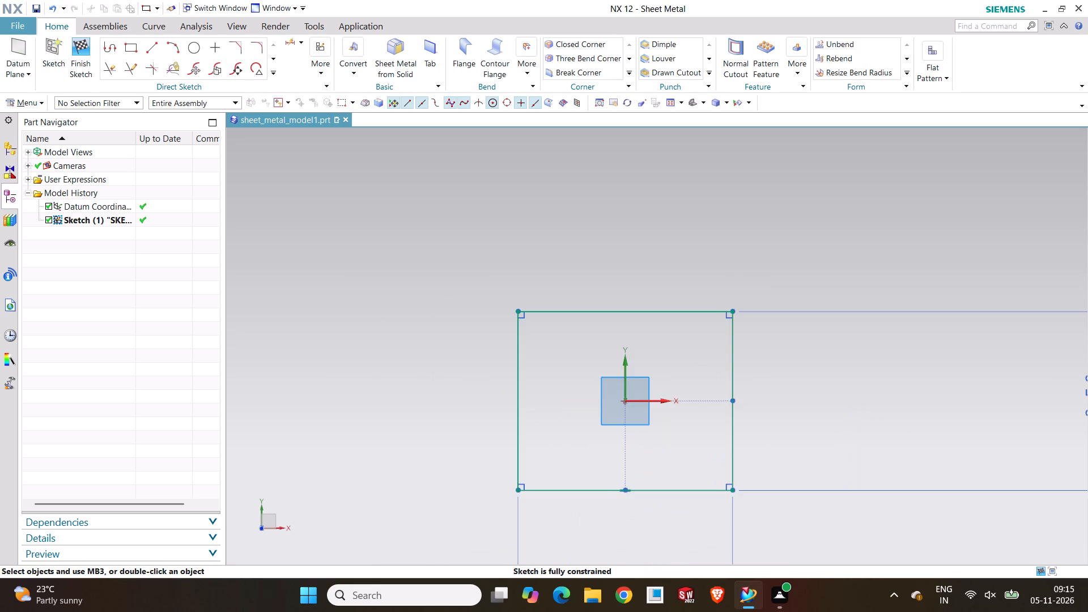
scroll(592, 509, down, 4)
scroll(596, 505, up, 4)
scroll(617, 454, up, 2)
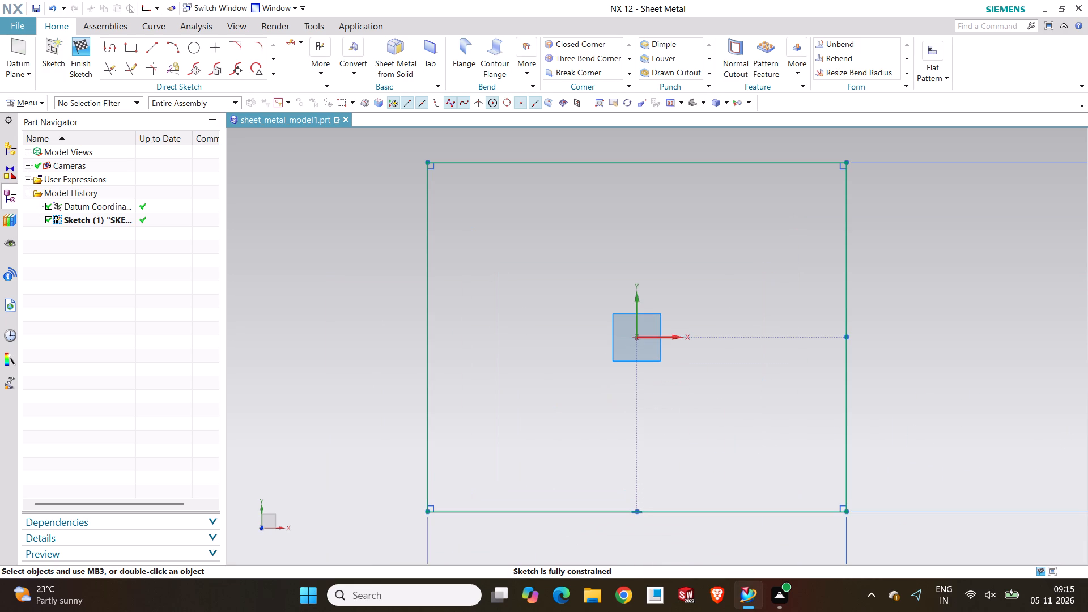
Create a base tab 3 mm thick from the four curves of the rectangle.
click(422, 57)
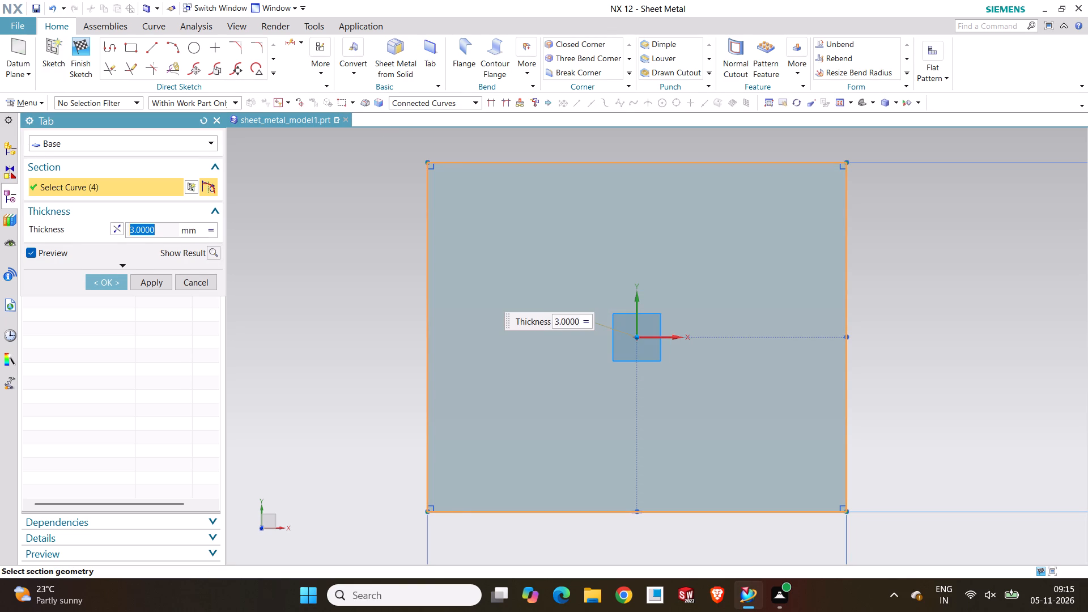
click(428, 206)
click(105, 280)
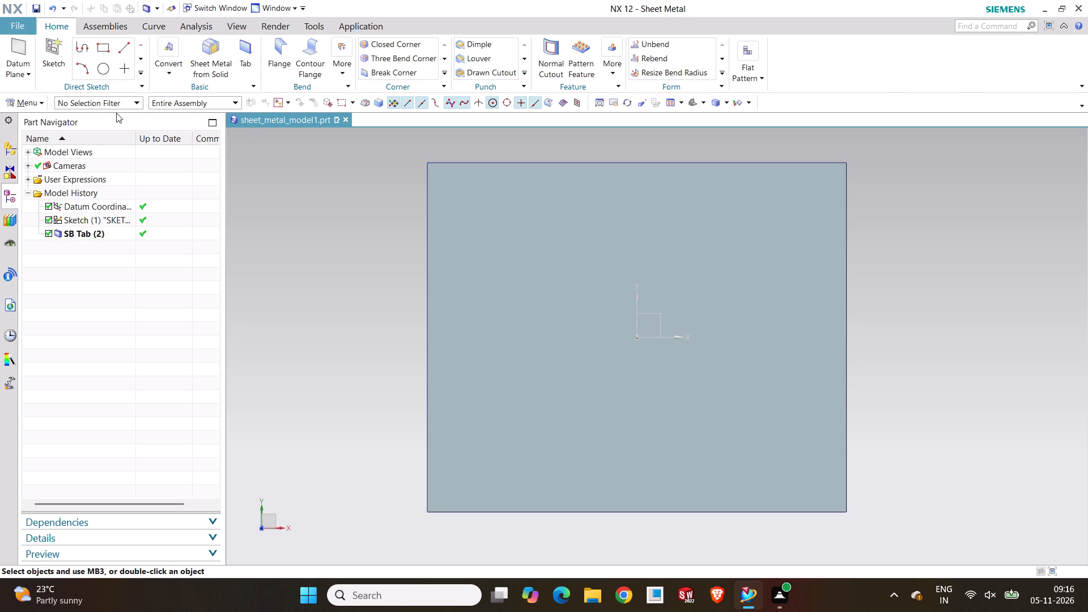
Examine the shape and thickness of the base tab from several angles.
click(112, 25)
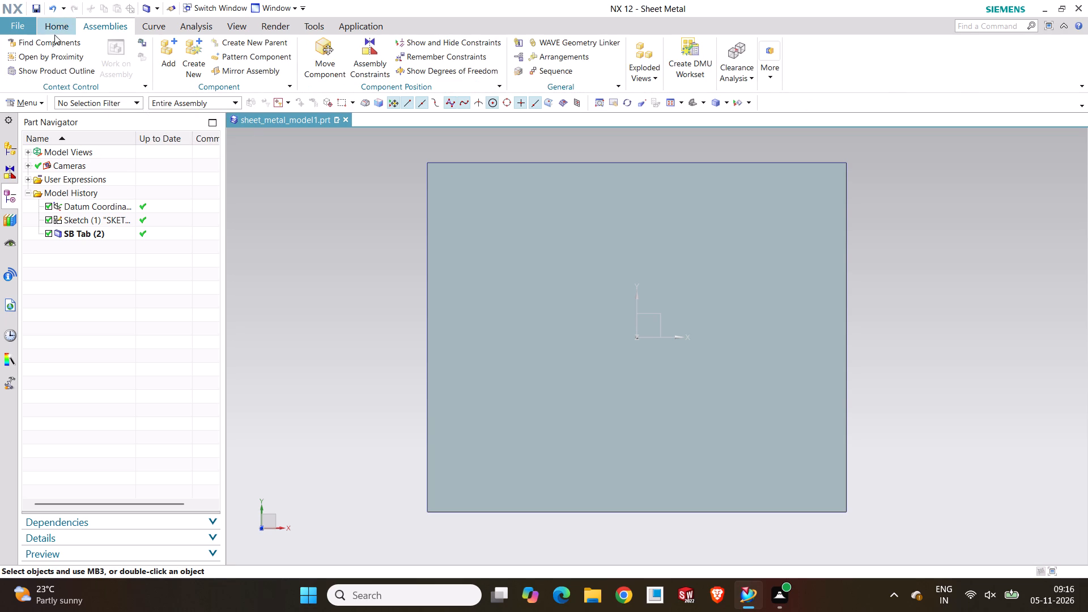
click(52, 29)
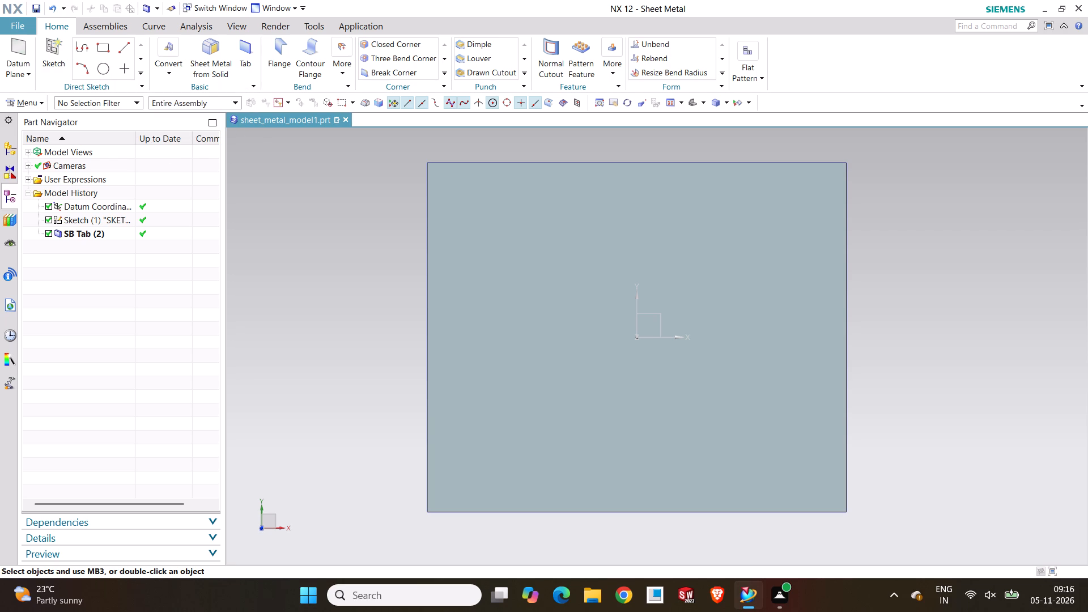
scroll(415, 271, down, 2)
scroll(415, 271, up, 1)
middle_drag(415, 271, 420, 275)
scroll(420, 275, up, 1)
middle_drag(420, 275, 438, 294)
scroll(432, 288, up, 5)
scroll(432, 288, down, 8)
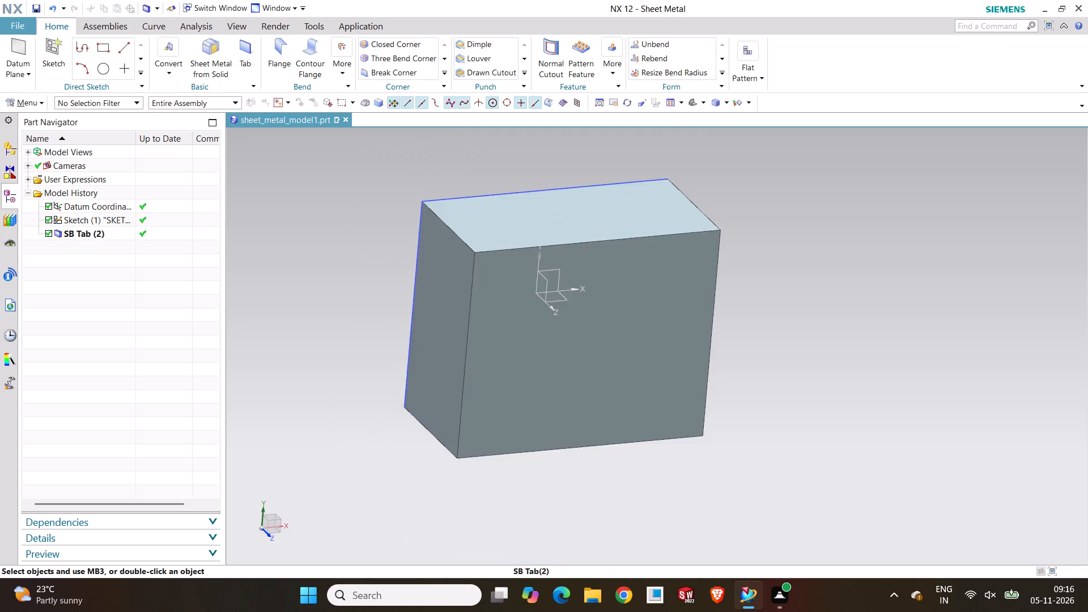
scroll(432, 288, down, 4)
scroll(432, 288, up, 1)
middle_drag(430, 287, 396, 229)
scroll(461, 302, down, 5)
scroll(483, 318, up, 4)
scroll(483, 318, down, 1)
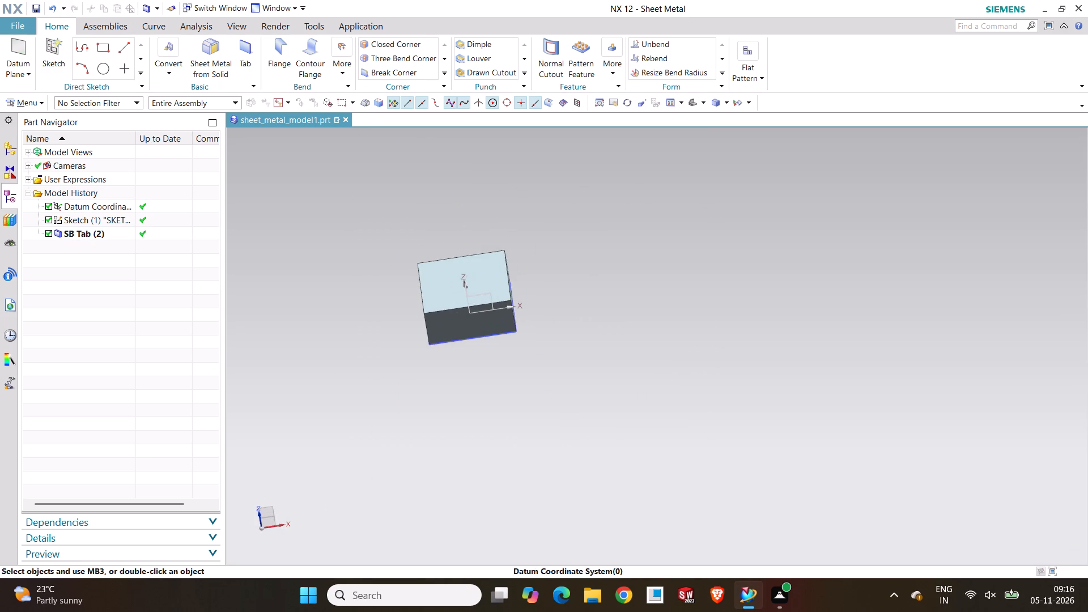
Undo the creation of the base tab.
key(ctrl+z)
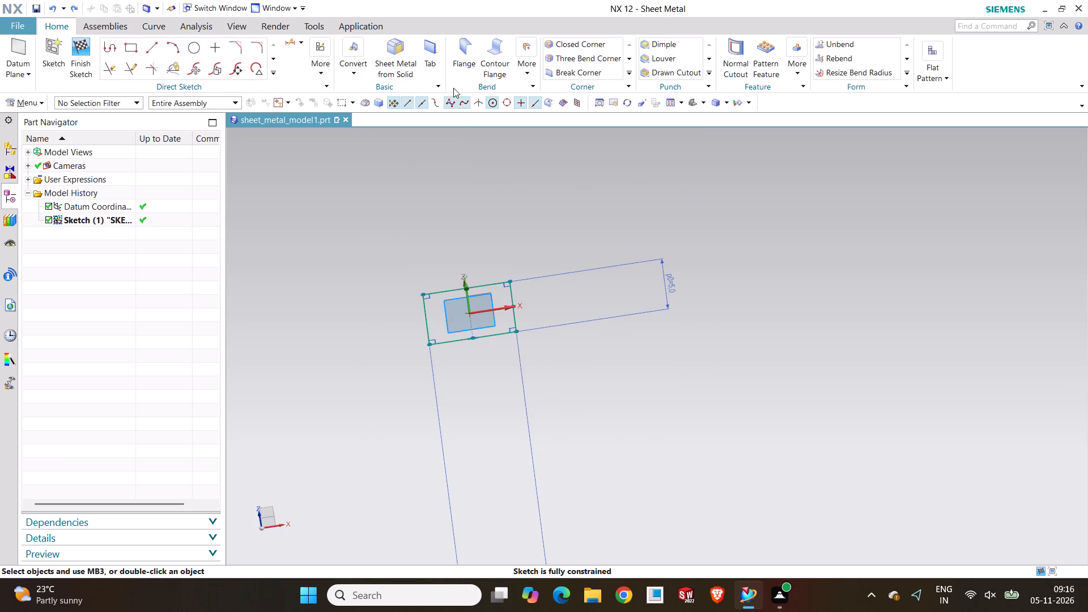
Create a base tab from the rectangle's four curves with a thickness of 3 mm and finish the sketch.
click(425, 52)
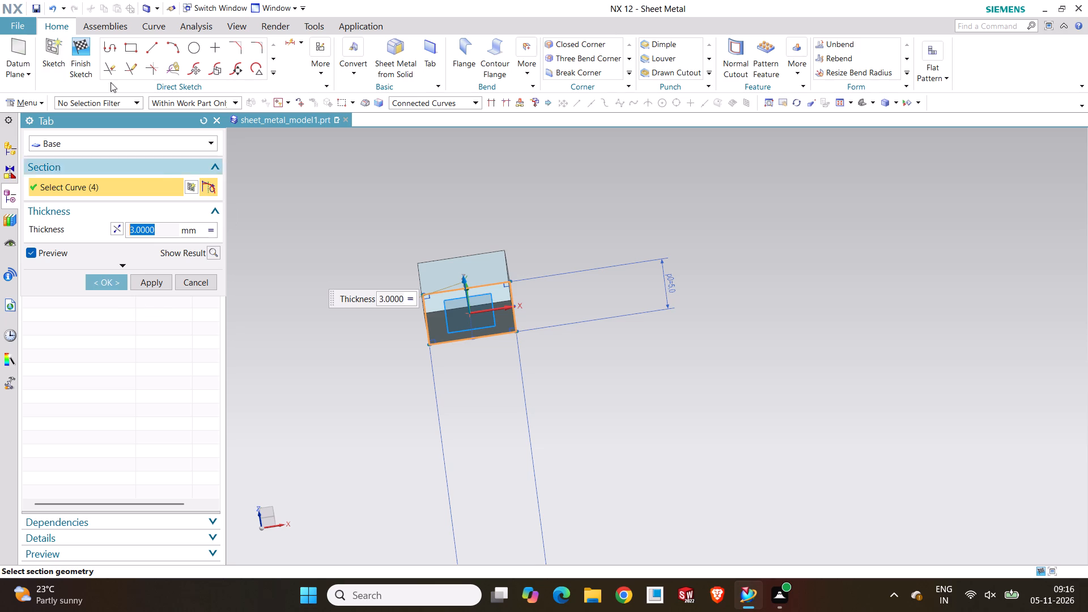
click(79, 58)
click(340, 279)
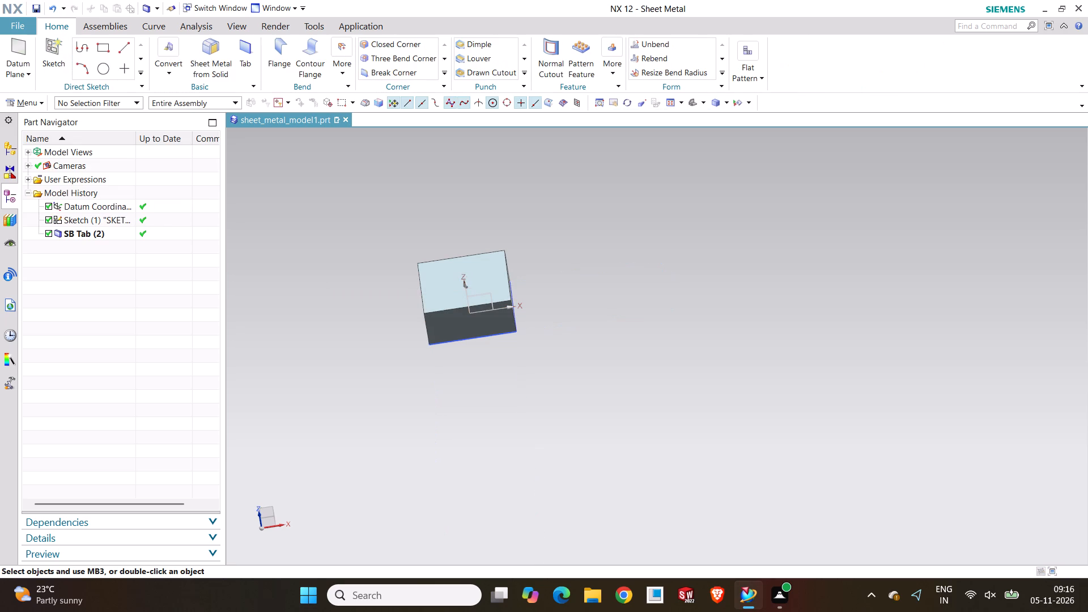
Examine the base tab's faces and edges from different sides.
scroll(428, 284, down, 6)
scroll(396, 282, up, 3)
scroll(477, 296, up, 11)
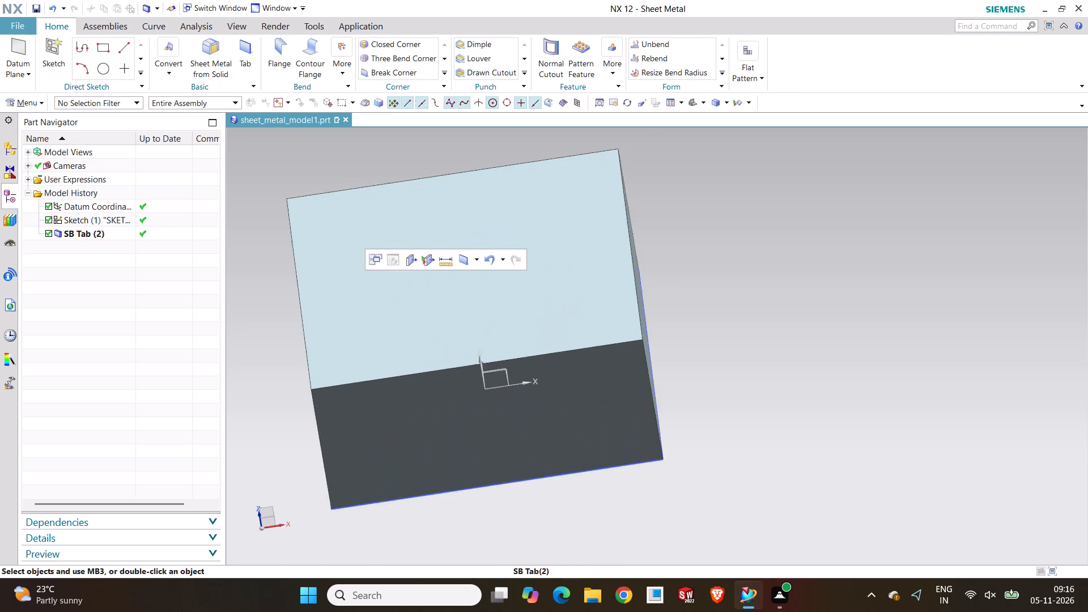
scroll(492, 283, up, 3)
middle_drag(492, 283, 505, 305)
scroll(505, 305, up, 6)
scroll(528, 317, down, 10)
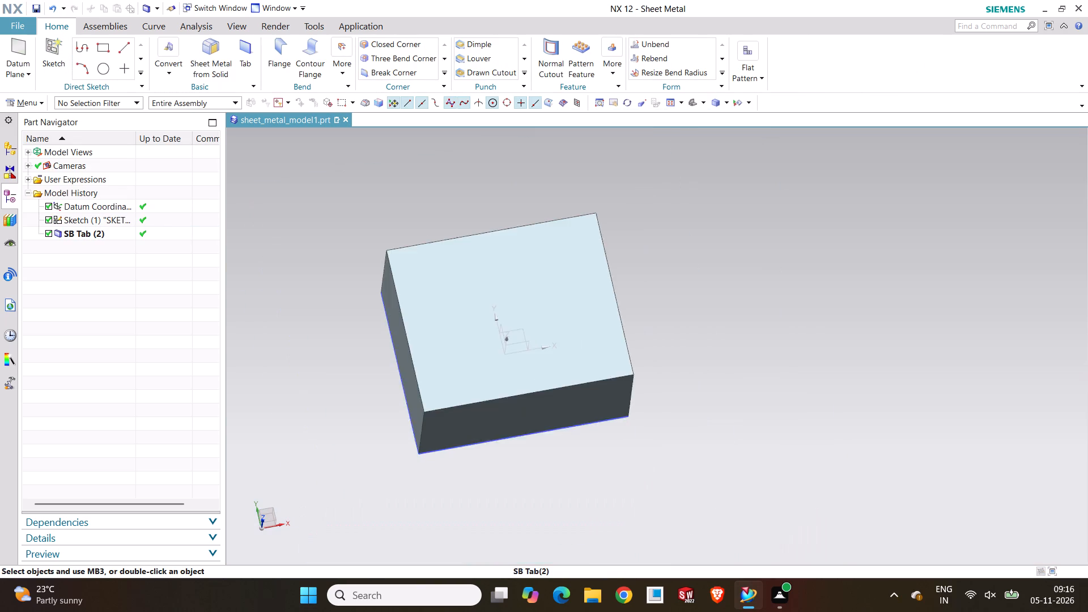
scroll(516, 320, up, 3)
middle_drag(516, 320, 518, 343)
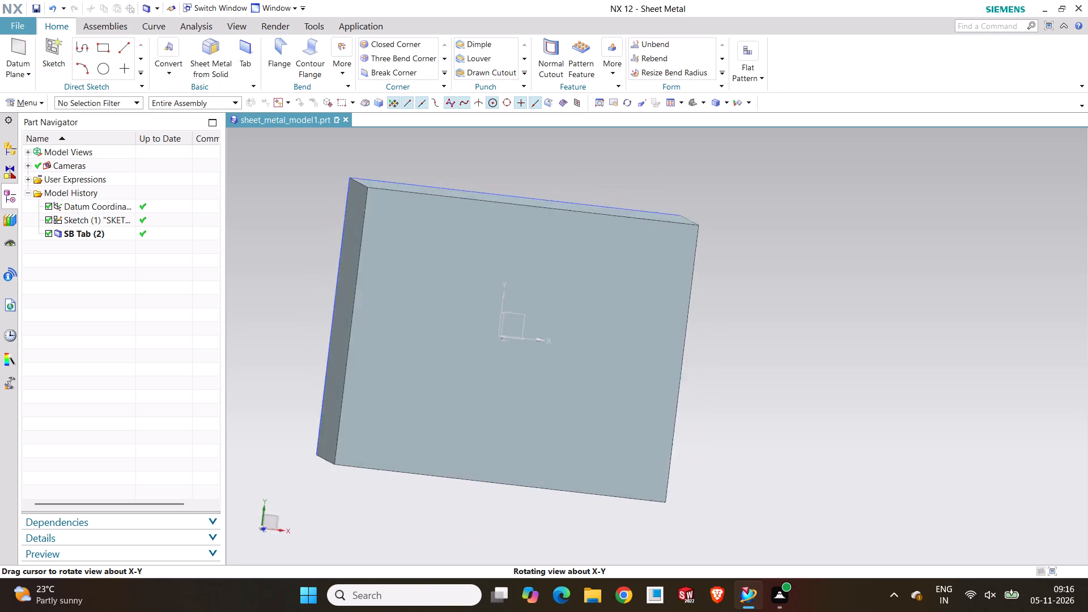
middle_drag(518, 343, 487, 412)
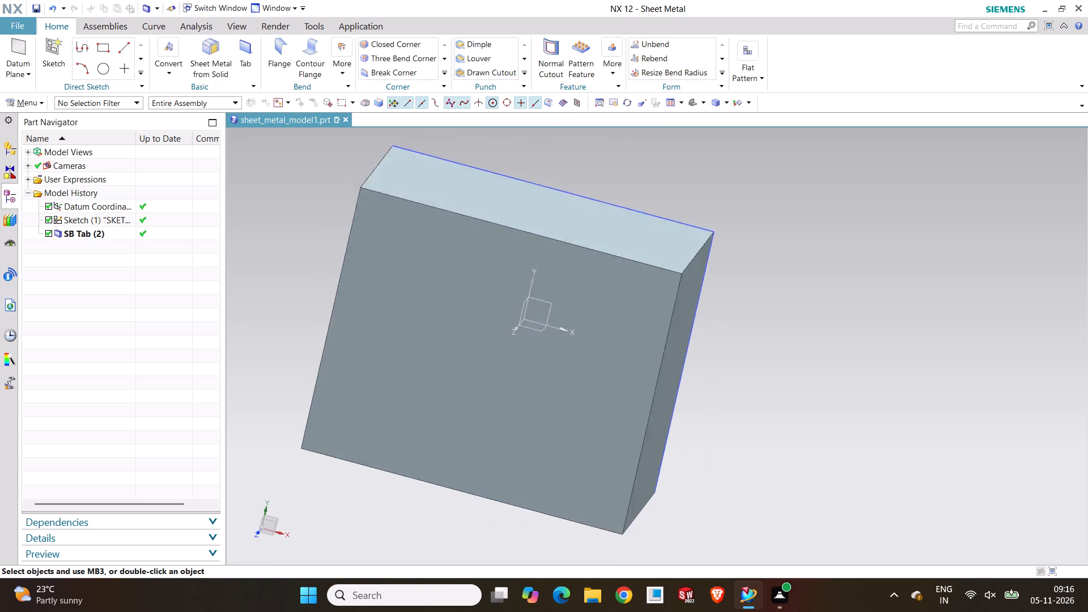
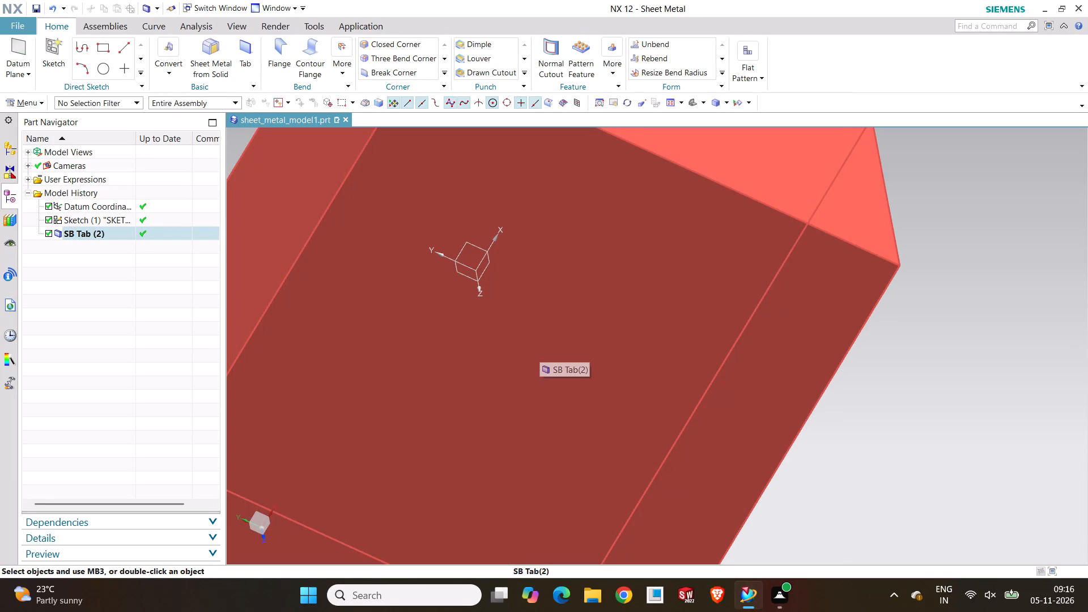
Open the base tab feature's parameters for editing from the model history.
click(72, 231)
right_click(72, 231)
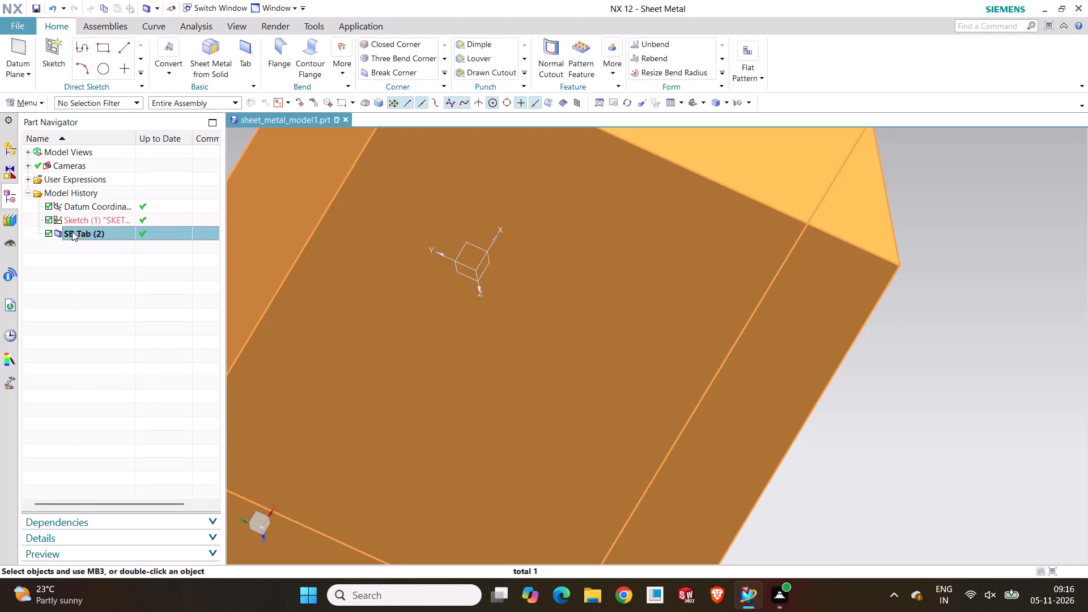
click(121, 285)
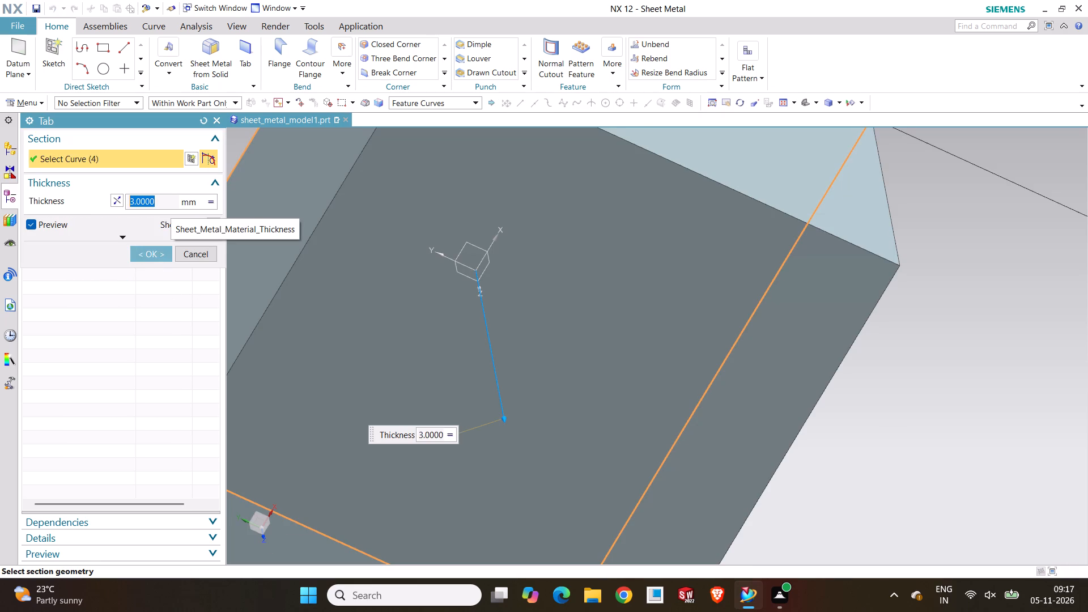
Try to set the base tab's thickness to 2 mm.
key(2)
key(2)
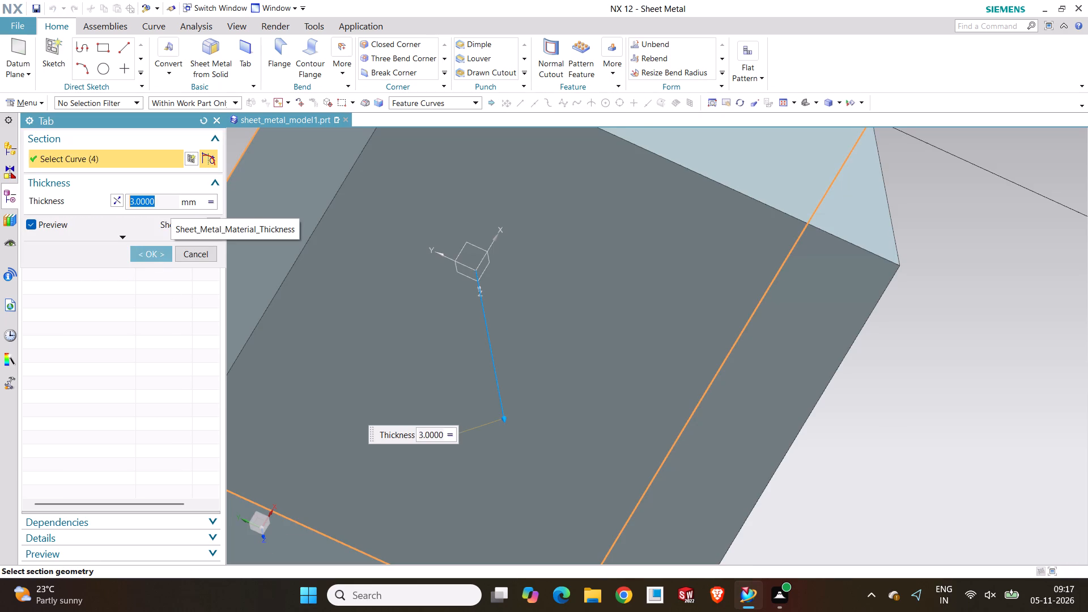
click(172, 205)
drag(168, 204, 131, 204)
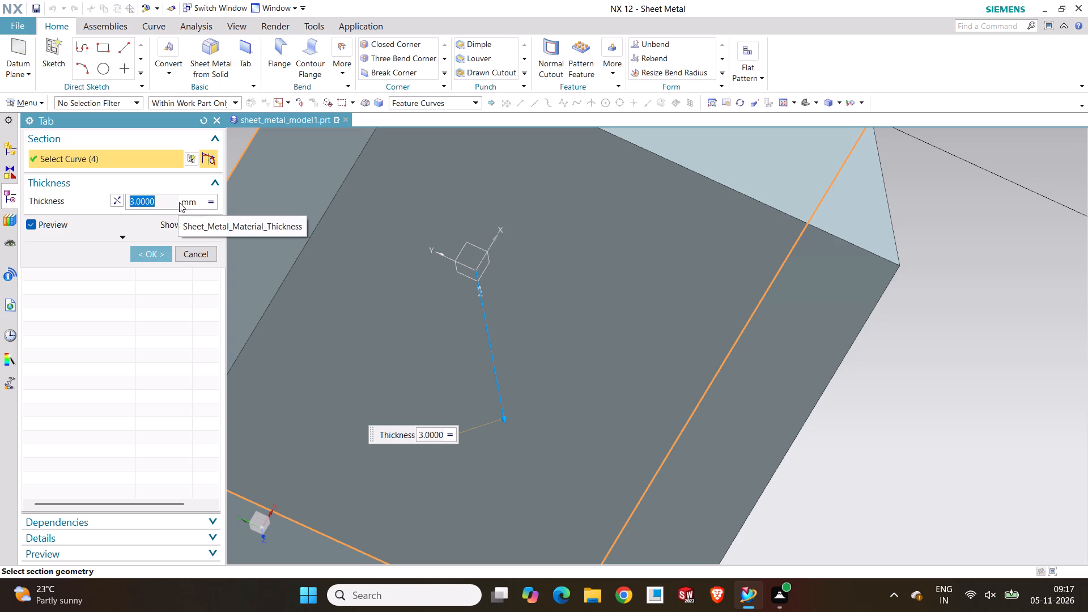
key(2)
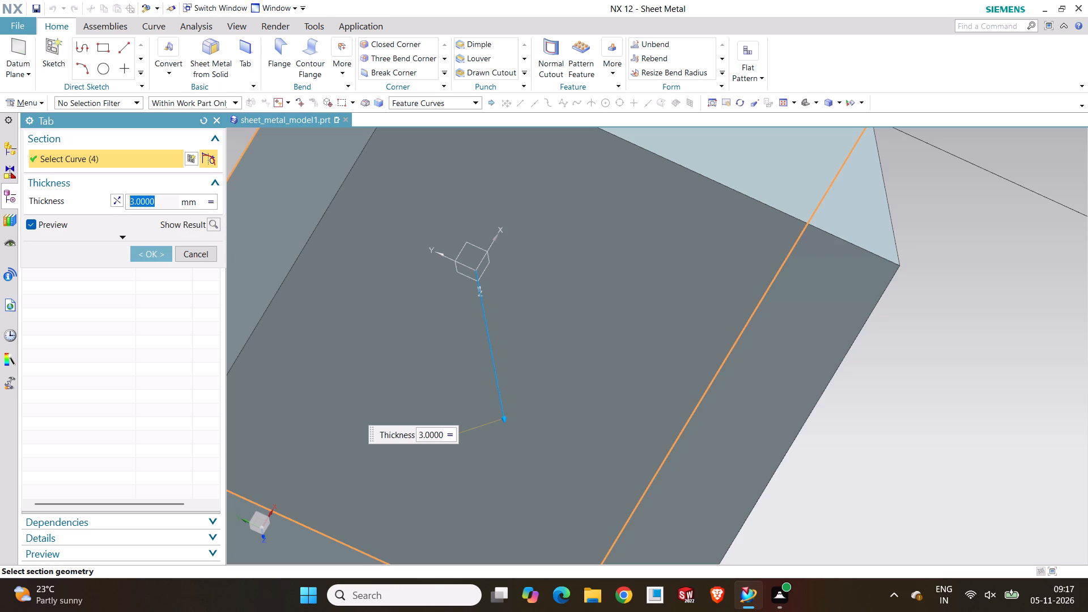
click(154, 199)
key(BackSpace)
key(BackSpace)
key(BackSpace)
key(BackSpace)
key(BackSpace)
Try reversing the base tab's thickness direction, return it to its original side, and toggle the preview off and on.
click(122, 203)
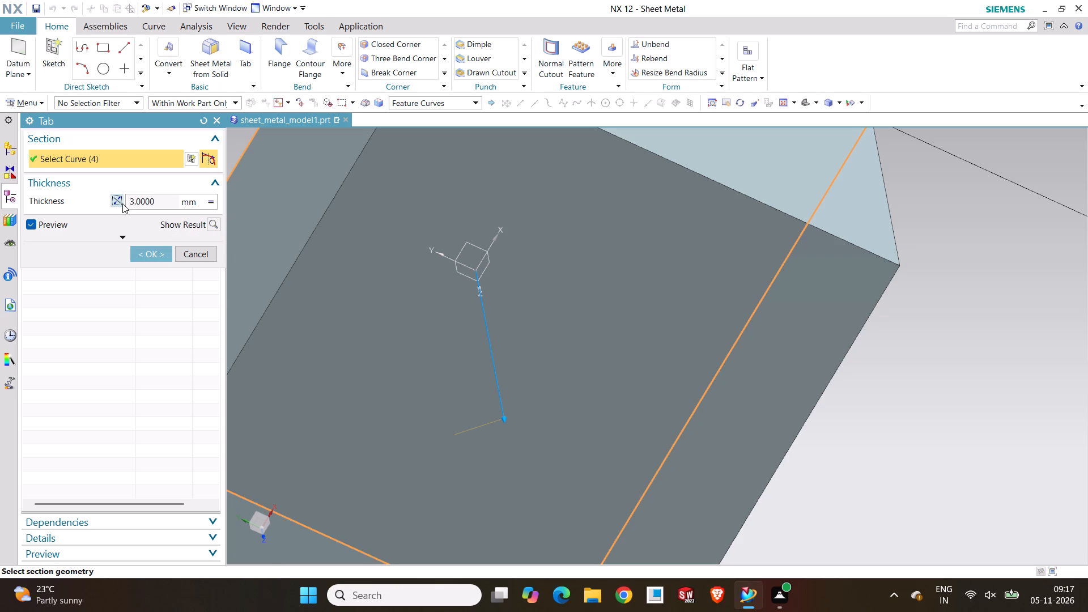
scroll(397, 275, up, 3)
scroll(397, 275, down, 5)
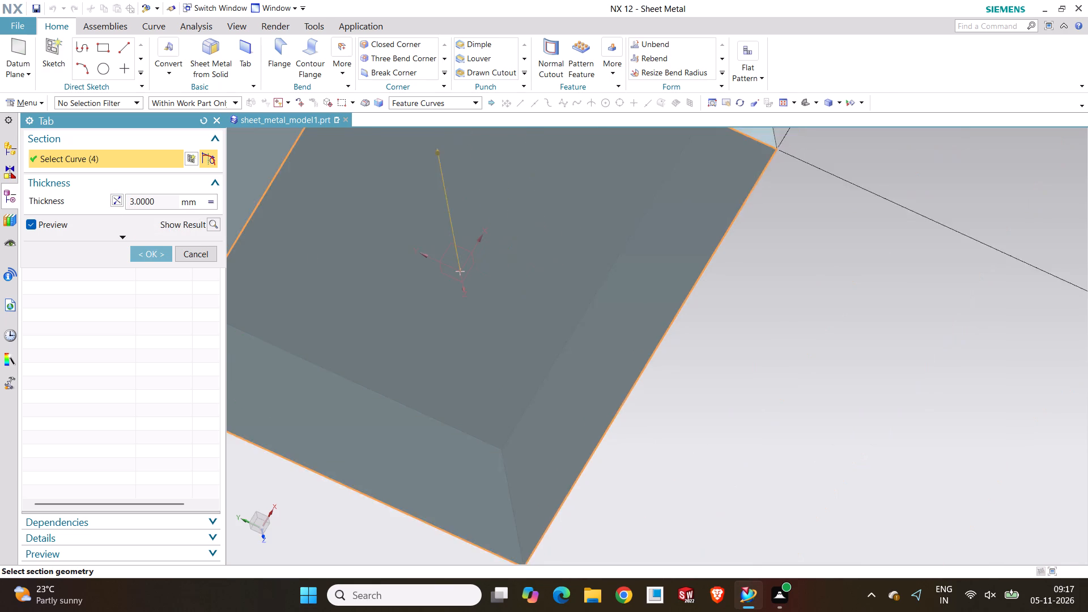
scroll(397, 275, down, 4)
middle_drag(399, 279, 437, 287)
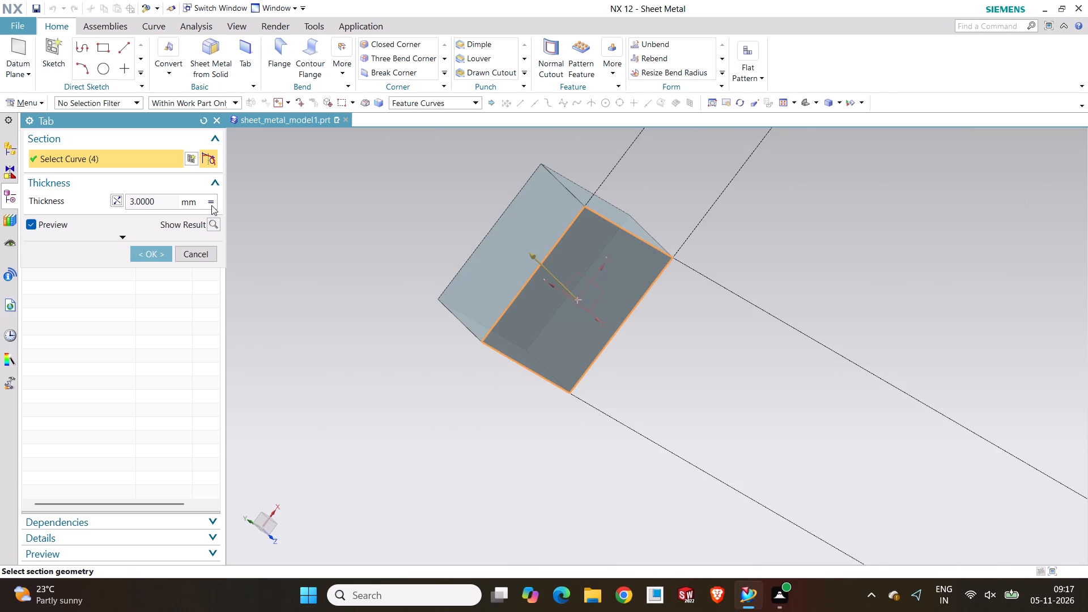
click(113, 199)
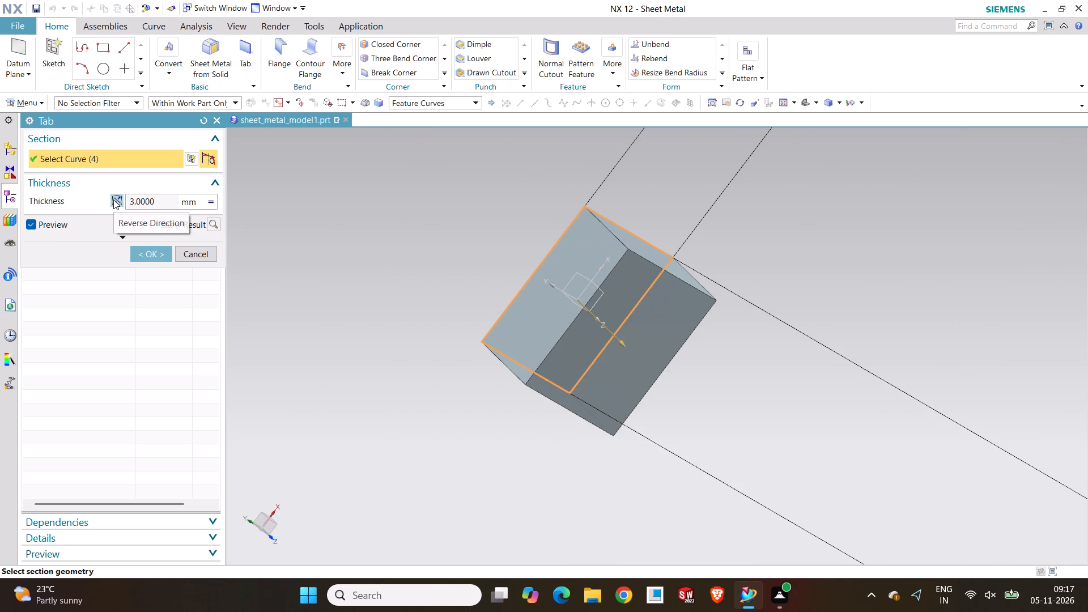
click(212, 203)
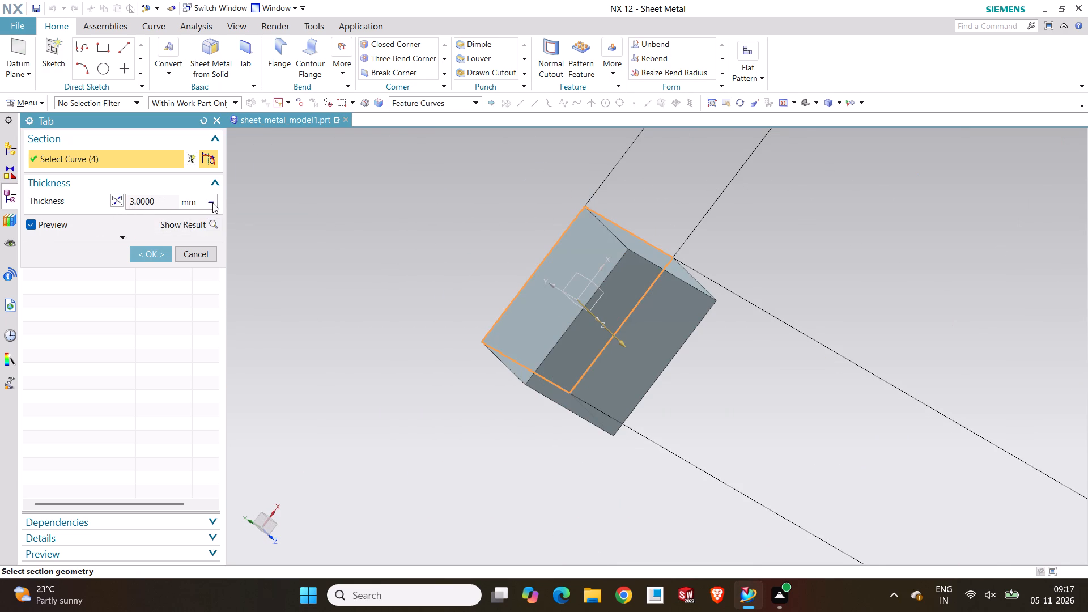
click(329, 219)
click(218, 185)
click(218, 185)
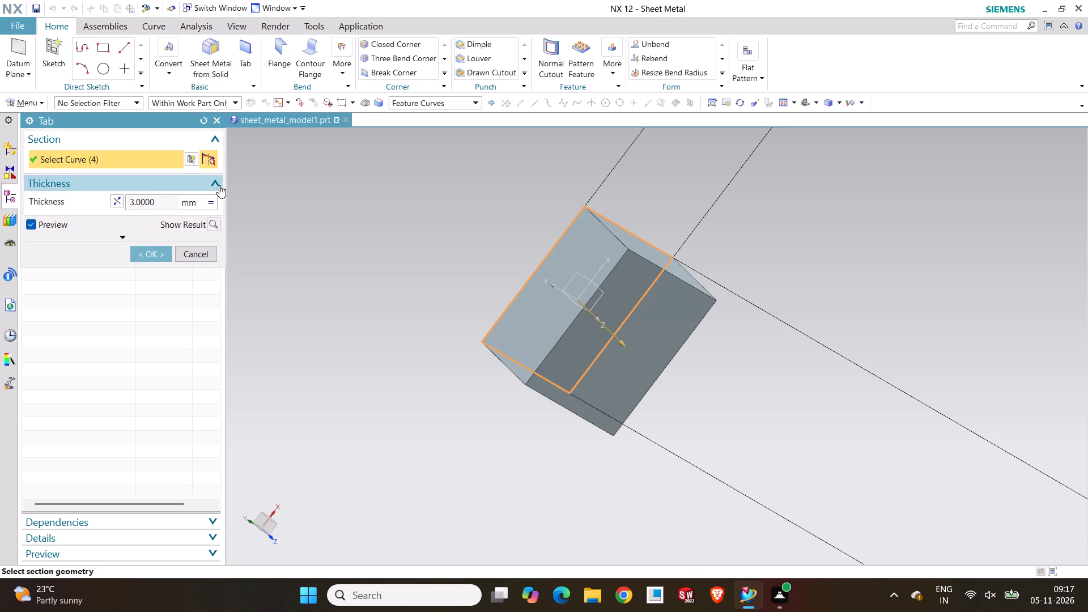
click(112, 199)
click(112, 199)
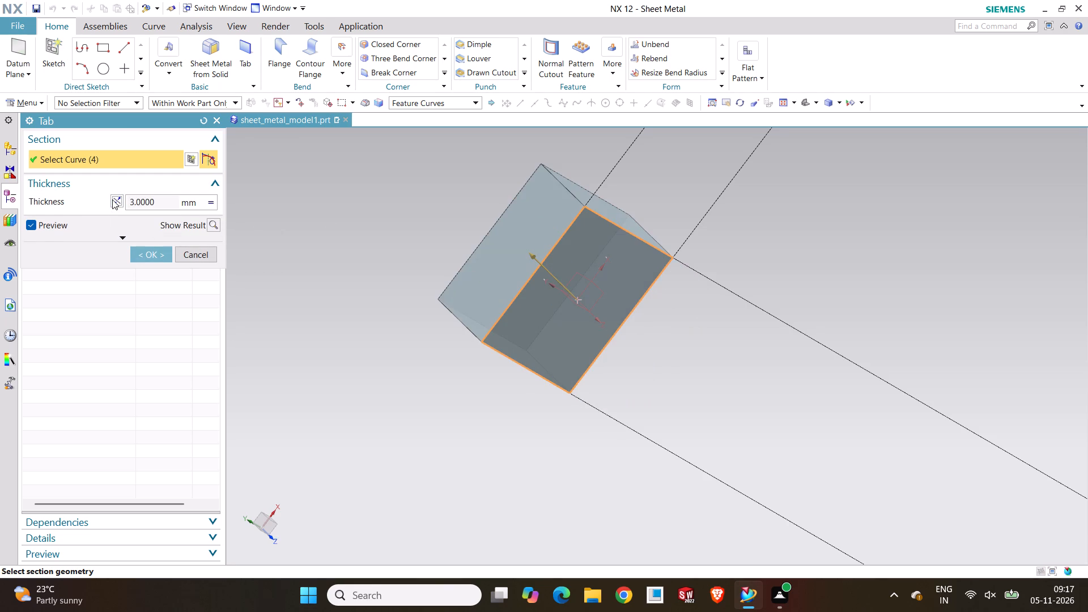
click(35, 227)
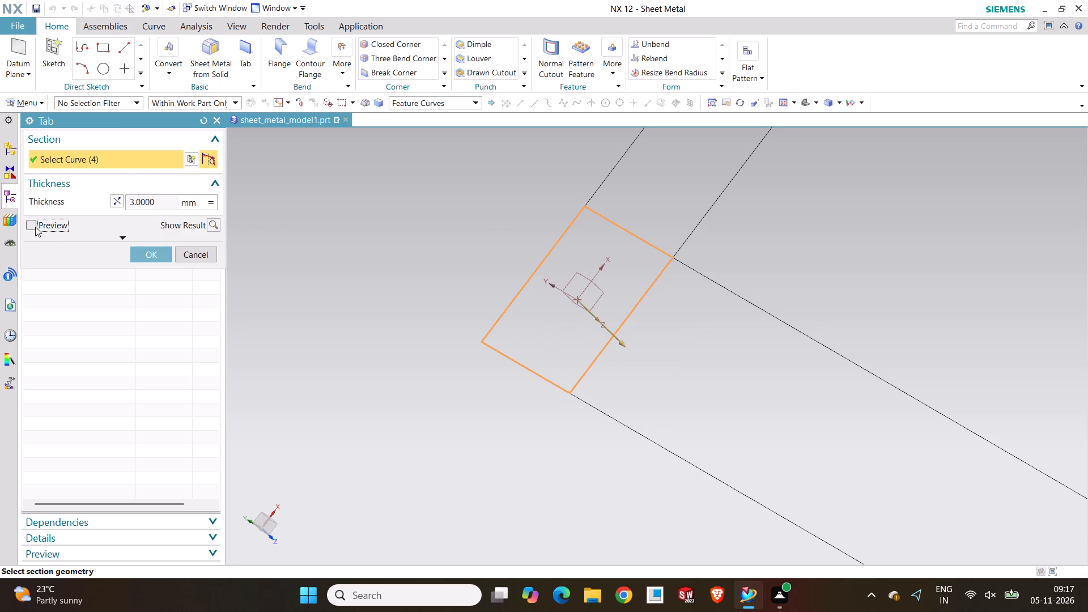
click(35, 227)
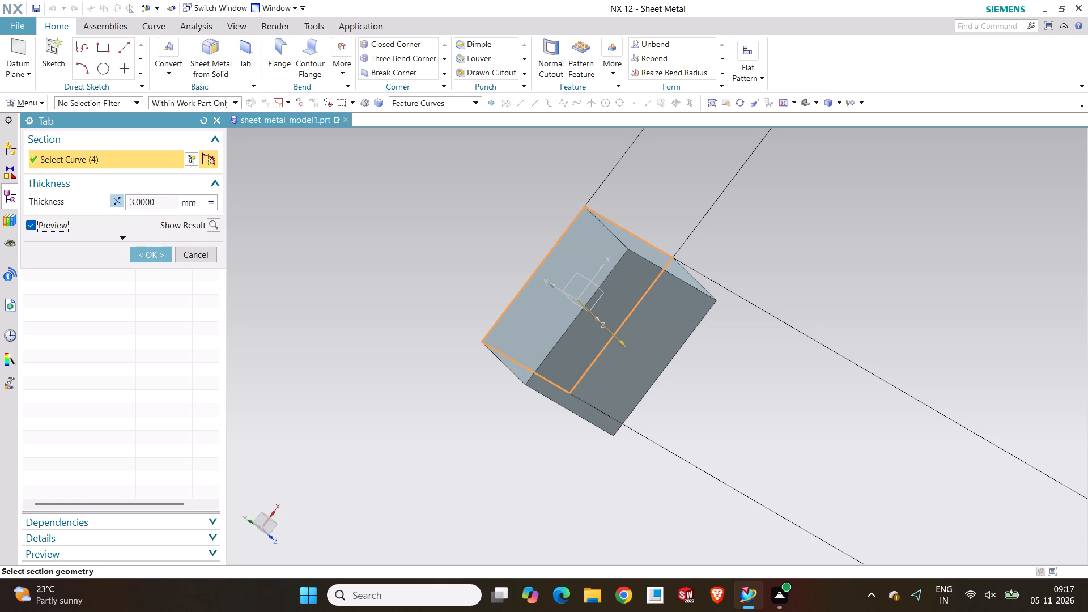
Open the tab's section sketch and set the rectangle's vertical dimension p0 to 50 mm.
click(194, 158)
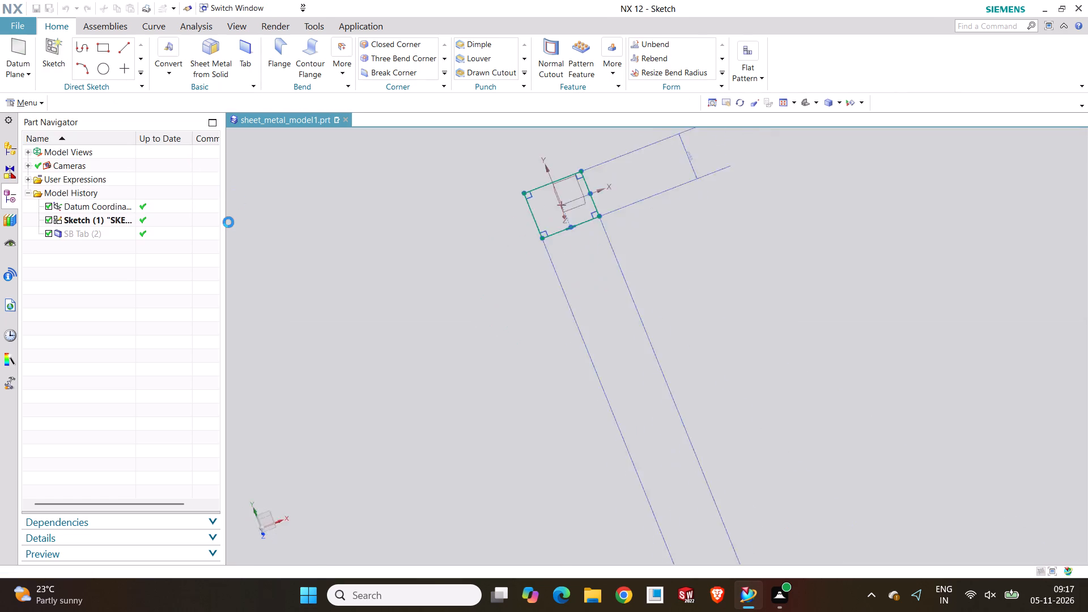
scroll(641, 186, up, 1)
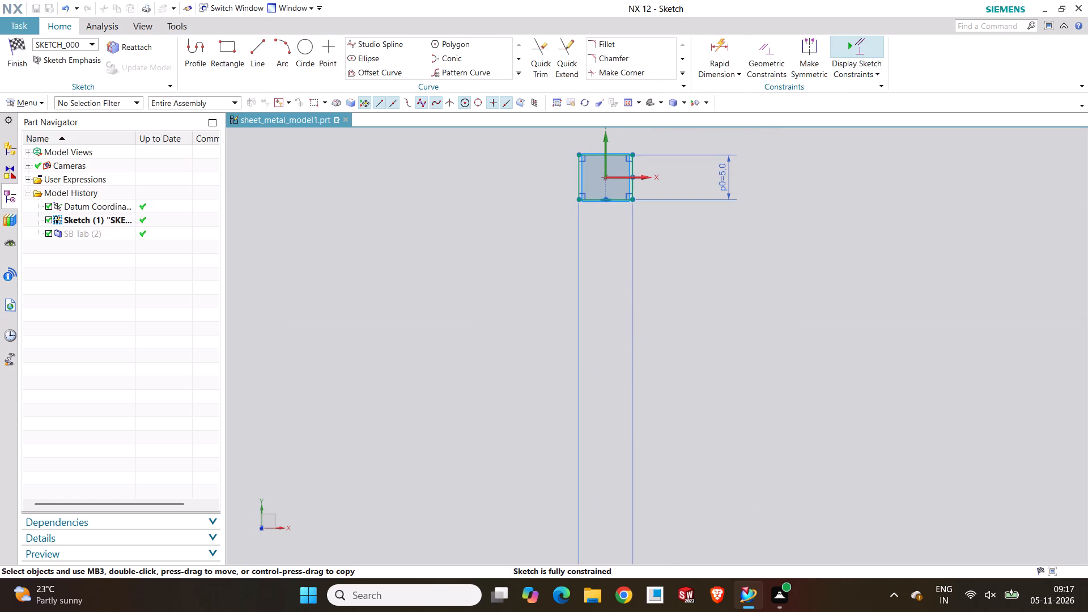
scroll(697, 192, up, 2)
double_click(734, 164)
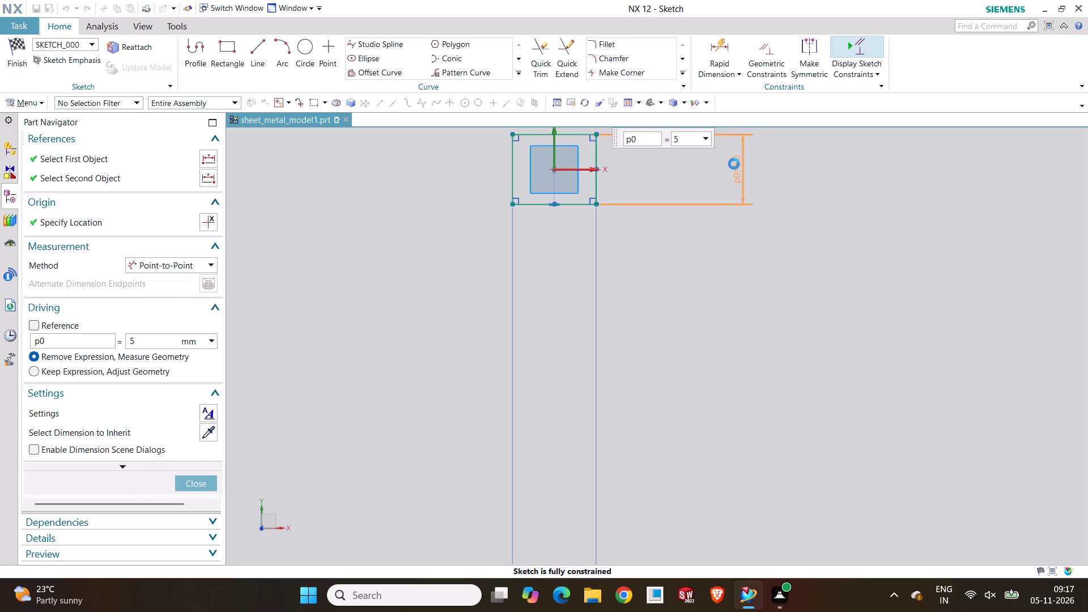
text(50)
key(Return)
scroll(578, 492, up, 4)
scroll(578, 492, down, 2)
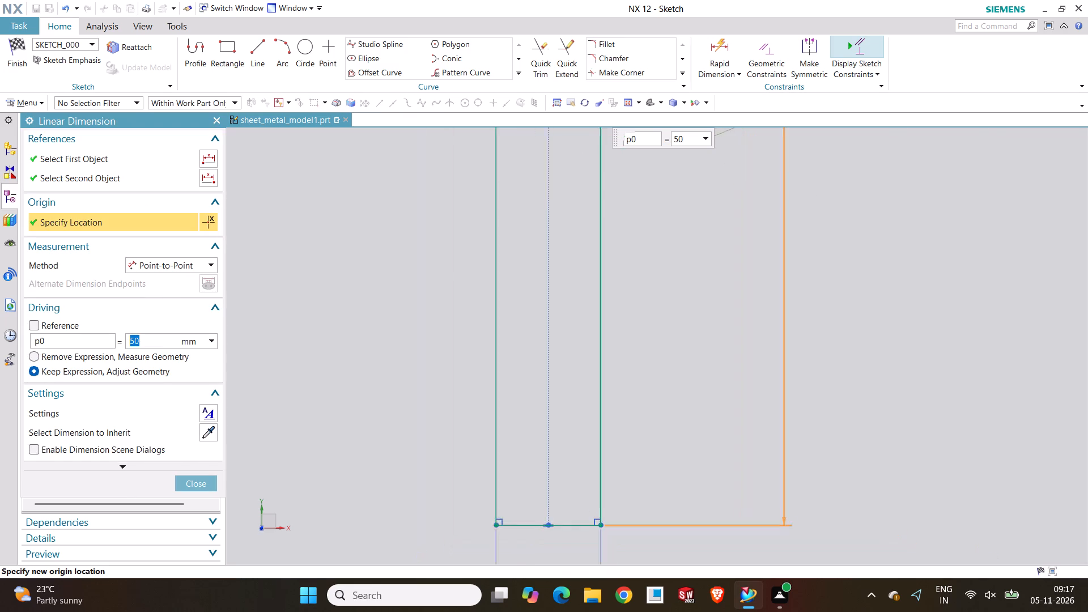
scroll(578, 492, down, 10)
scroll(579, 532, up, 1)
scroll(579, 532, down, 2)
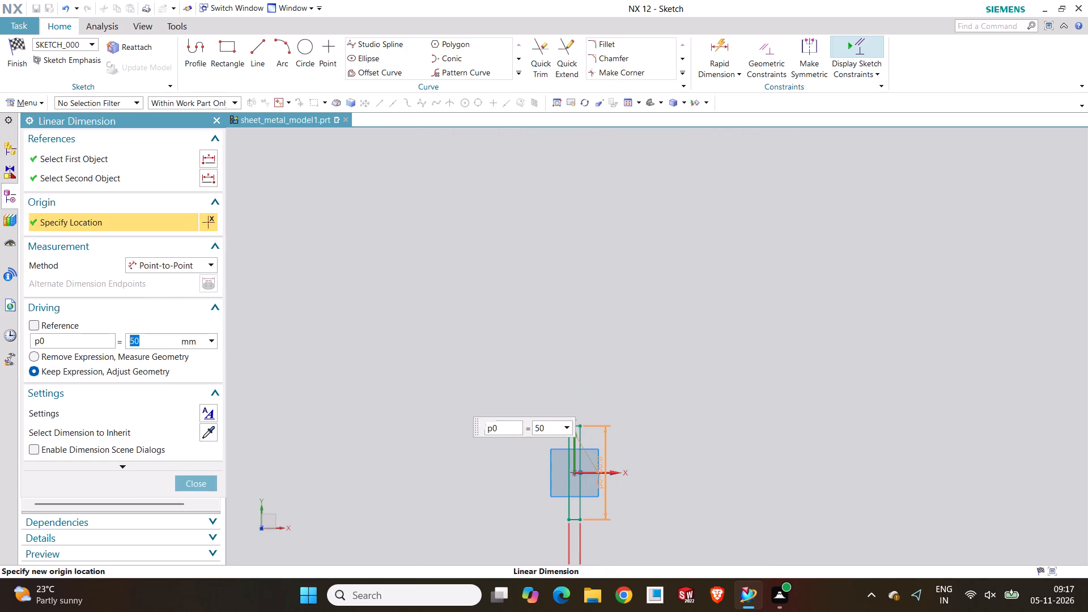
scroll(580, 513, up, 10)
scroll(579, 532, down, 12)
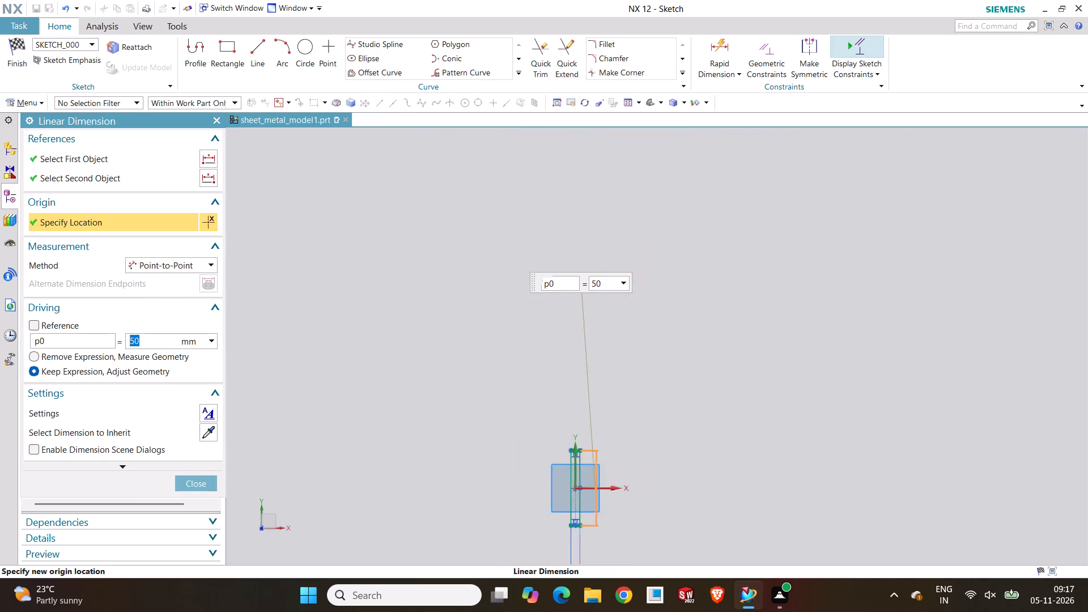
scroll(579, 532, down, 3)
scroll(579, 532, up, 12)
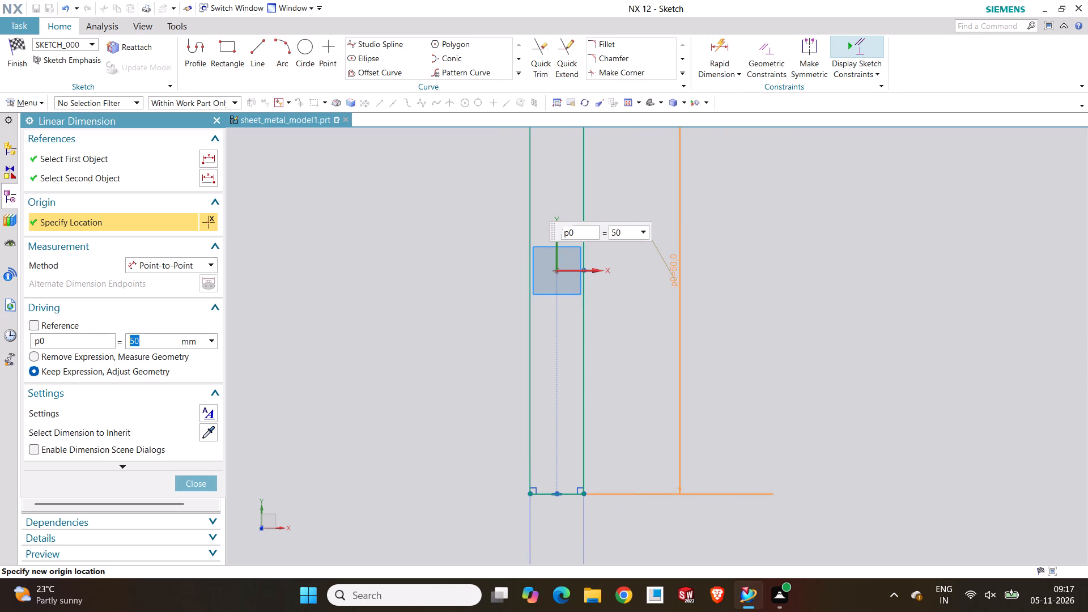
Set the rectangle's horizontal dimension p1 to 60 mm and close the dimension settings.
double_click(533, 517)
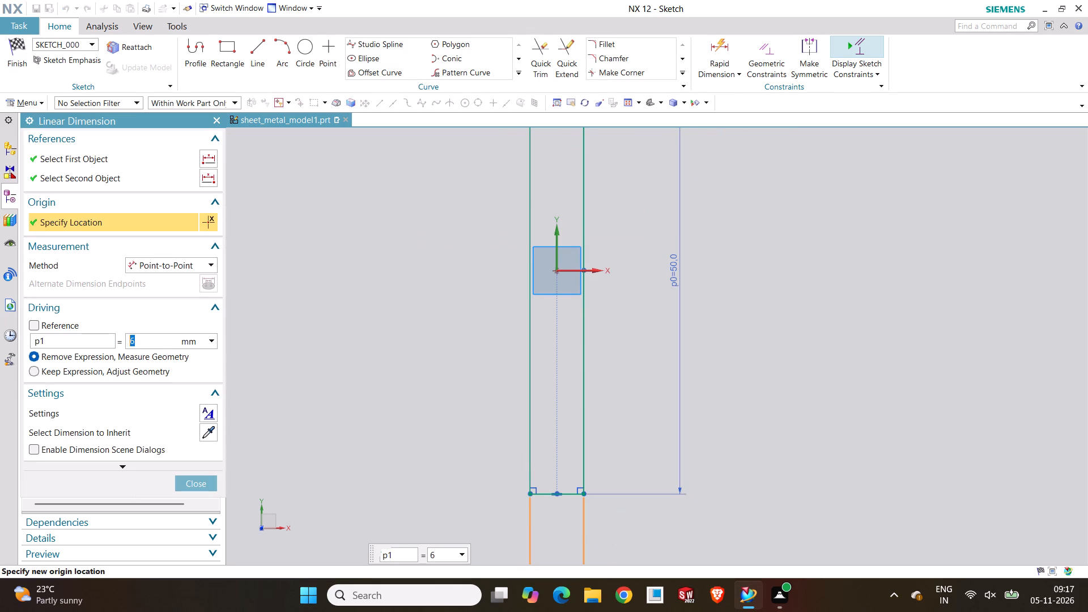
key(6)
click(443, 552)
key(0)
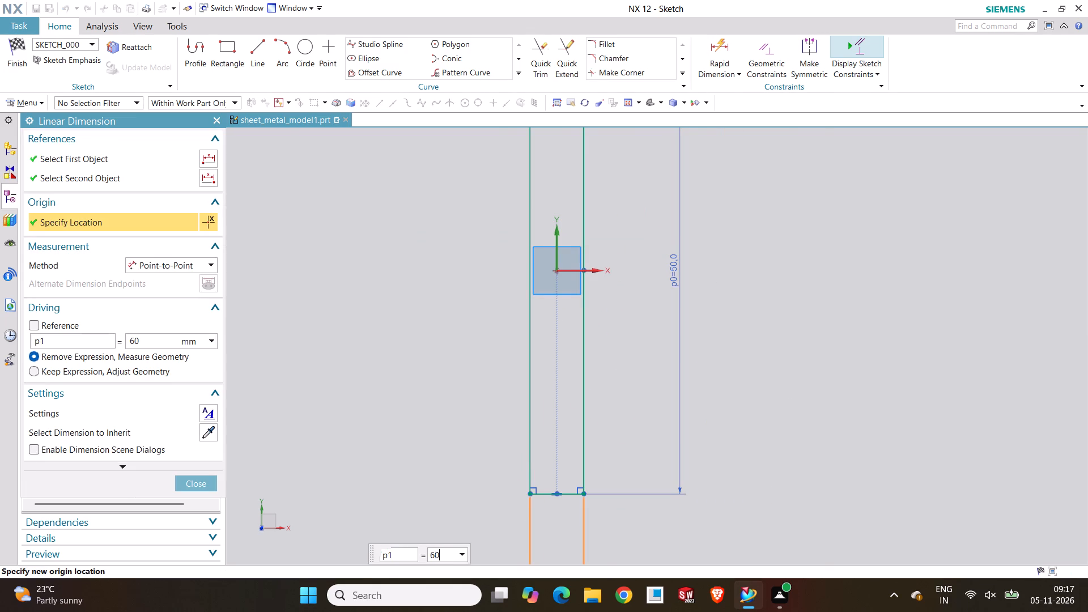
key(Return)
scroll(648, 229, up, 3)
scroll(602, 303, up, 2)
scroll(602, 303, down, 2)
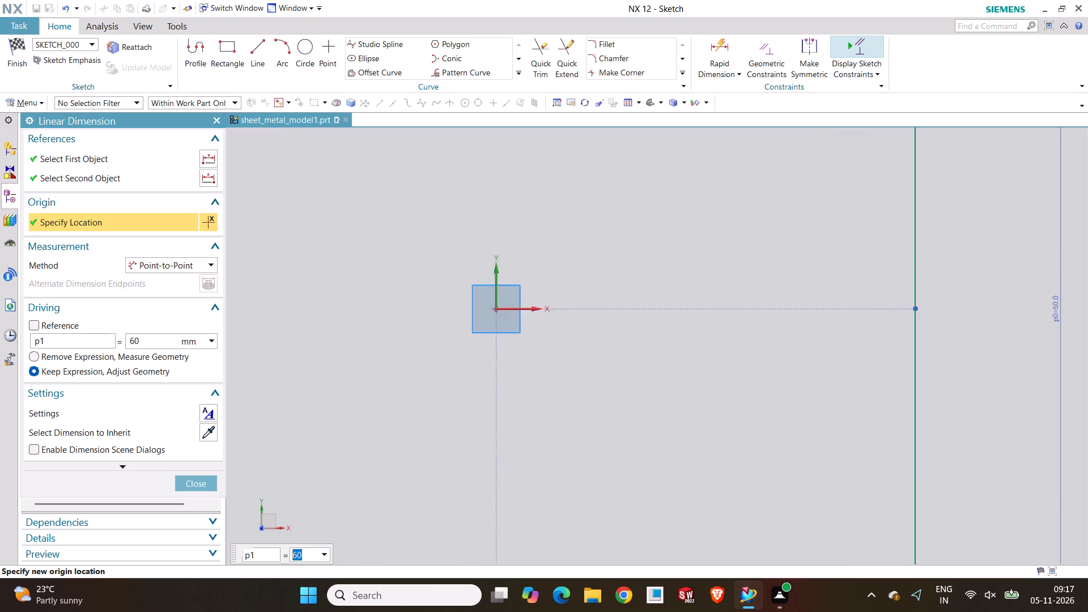
scroll(602, 303, down, 10)
scroll(602, 304, up, 4)
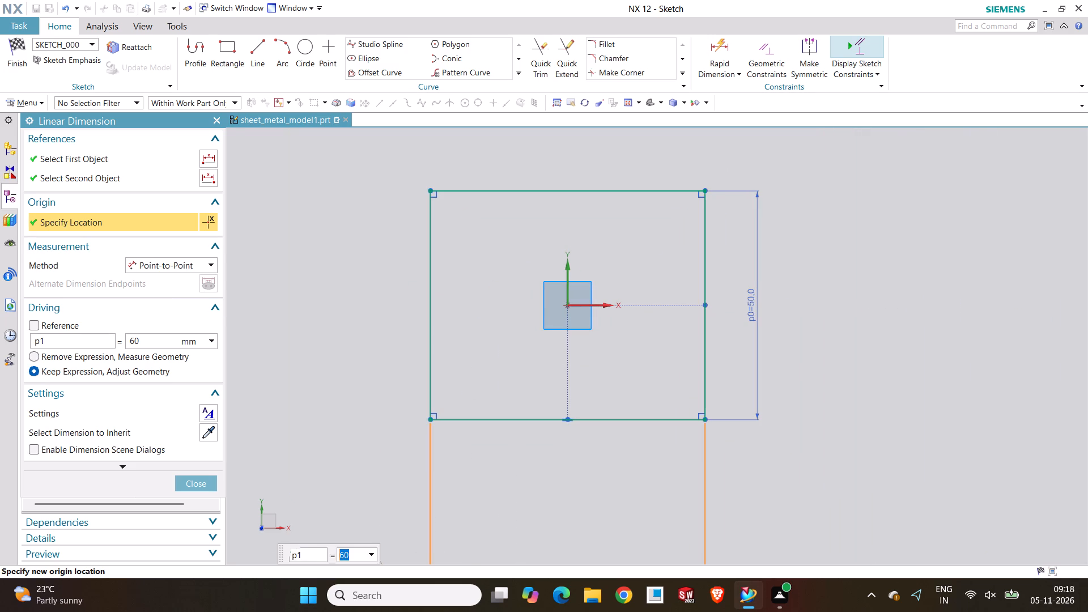
scroll(511, 437, up, 3)
scroll(514, 438, down, 5)
scroll(555, 479, down, 1)
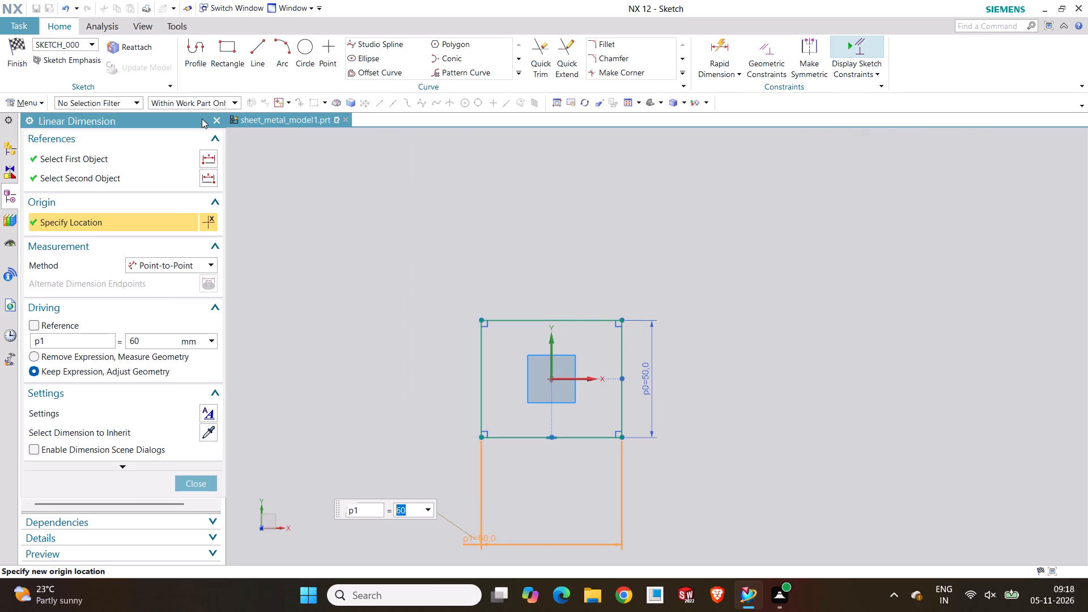
drag(202, 118, 295, 32)
click(282, 393)
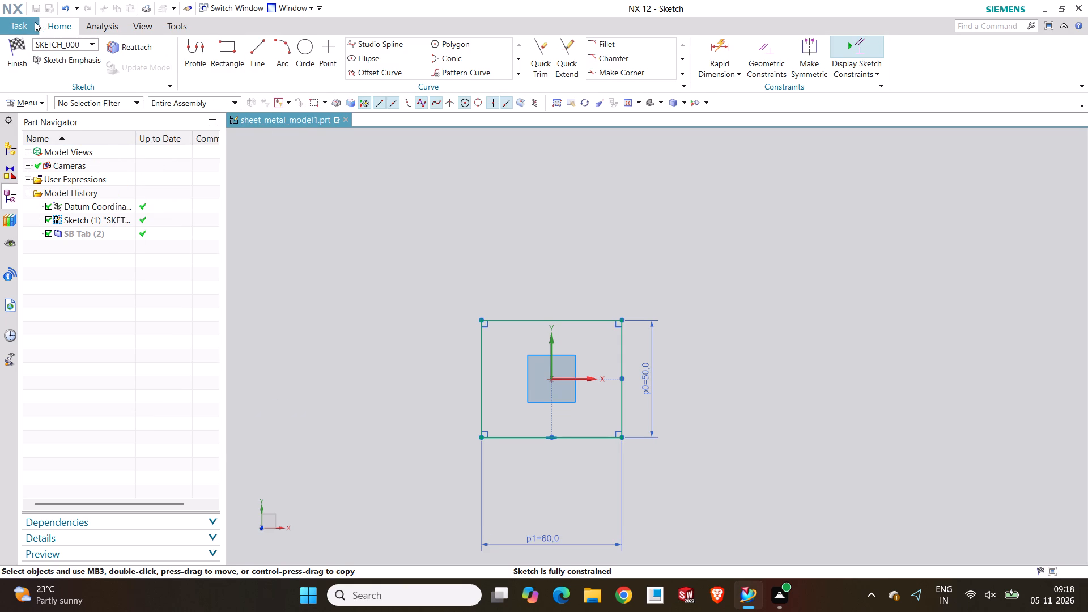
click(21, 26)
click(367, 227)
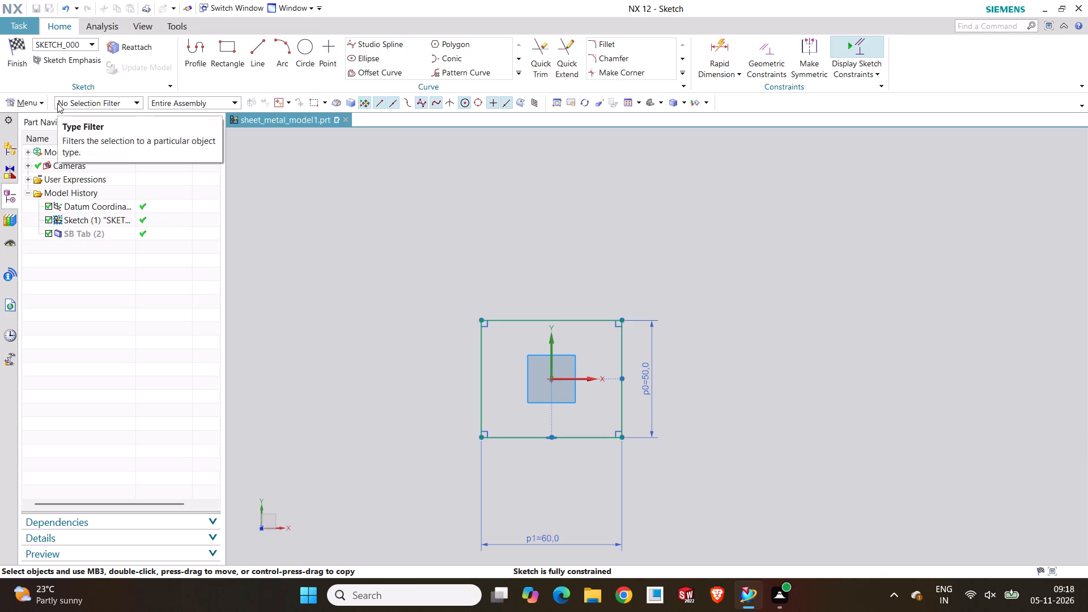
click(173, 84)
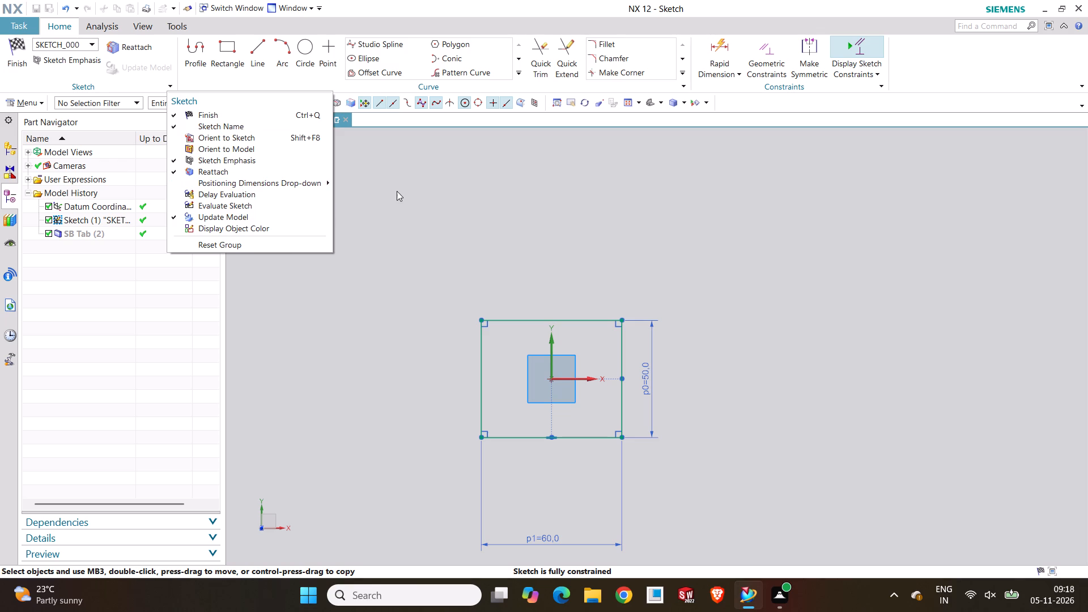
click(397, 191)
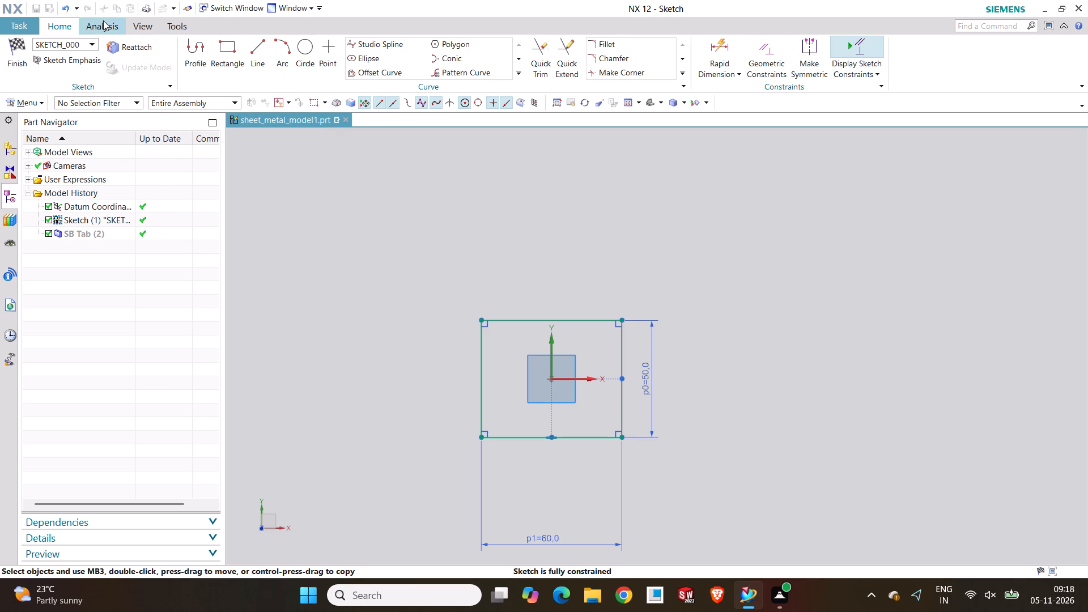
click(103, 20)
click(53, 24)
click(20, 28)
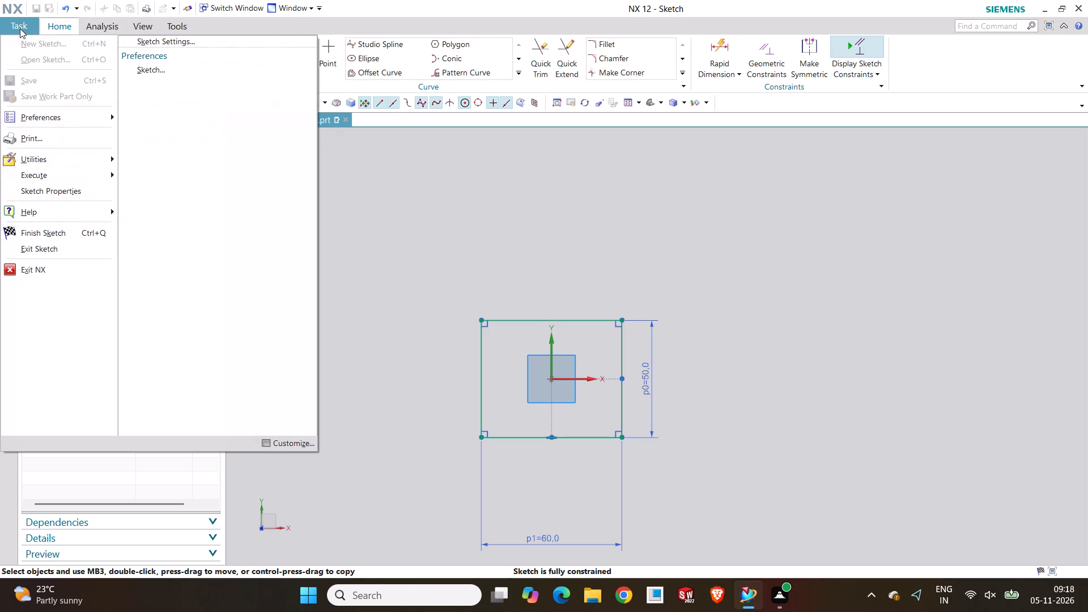
Finish the tab's section sketch and apply the resized base tab.
click(149, 22)
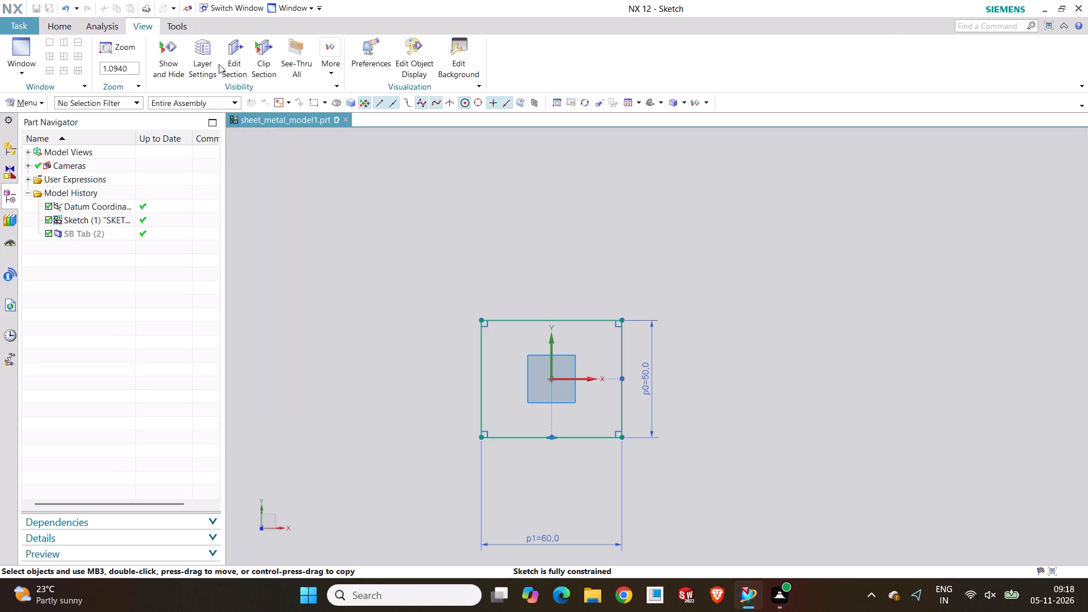
click(62, 26)
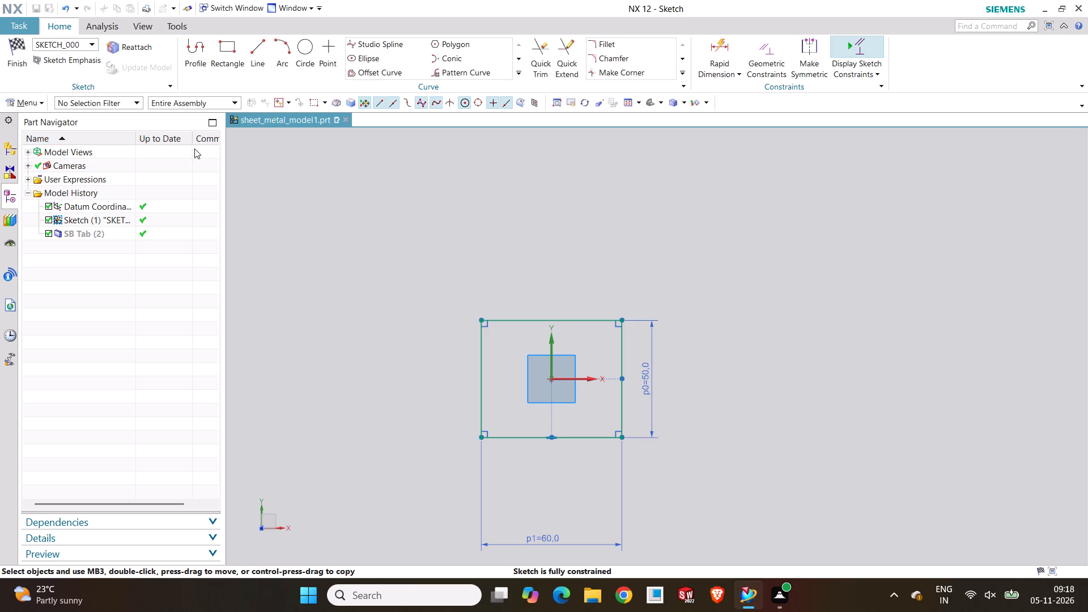
click(13, 48)
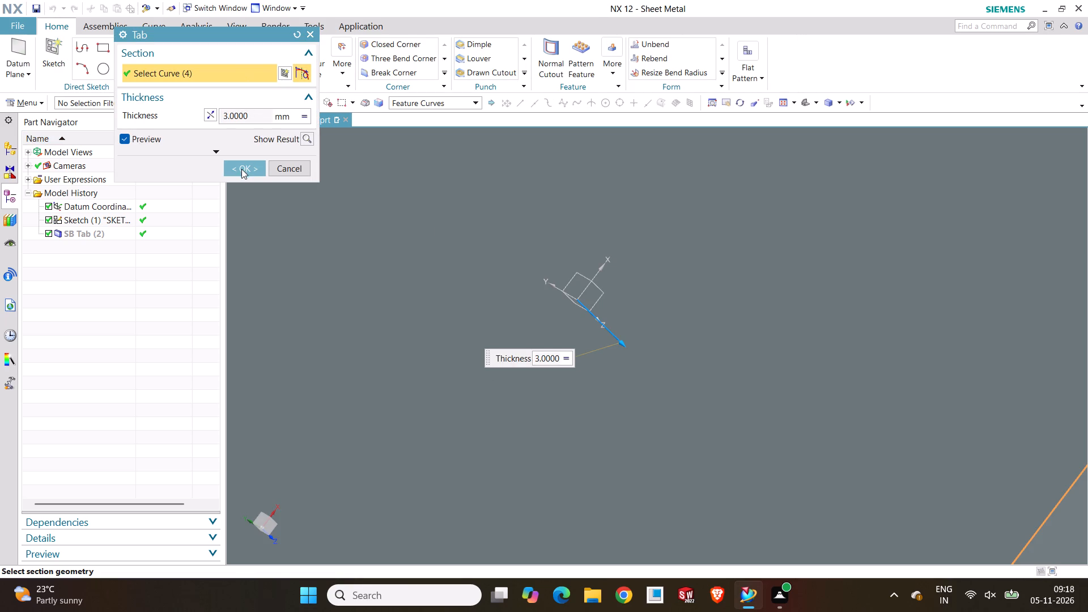
scroll(391, 233, up, 3)
scroll(392, 233, down, 10)
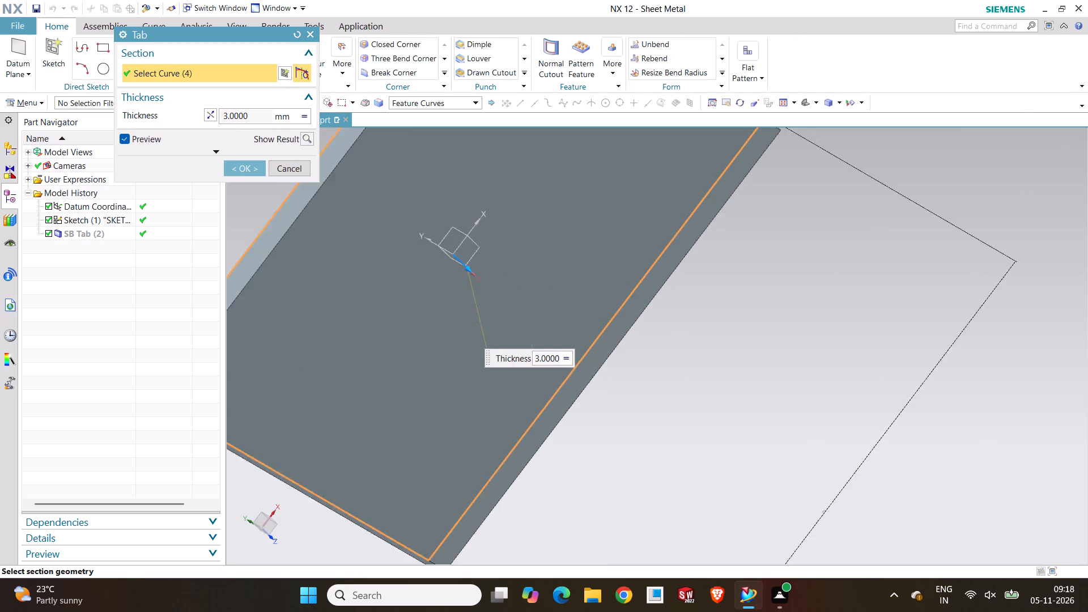
middle_drag(393, 231, 382, 221)
middle_click(382, 221)
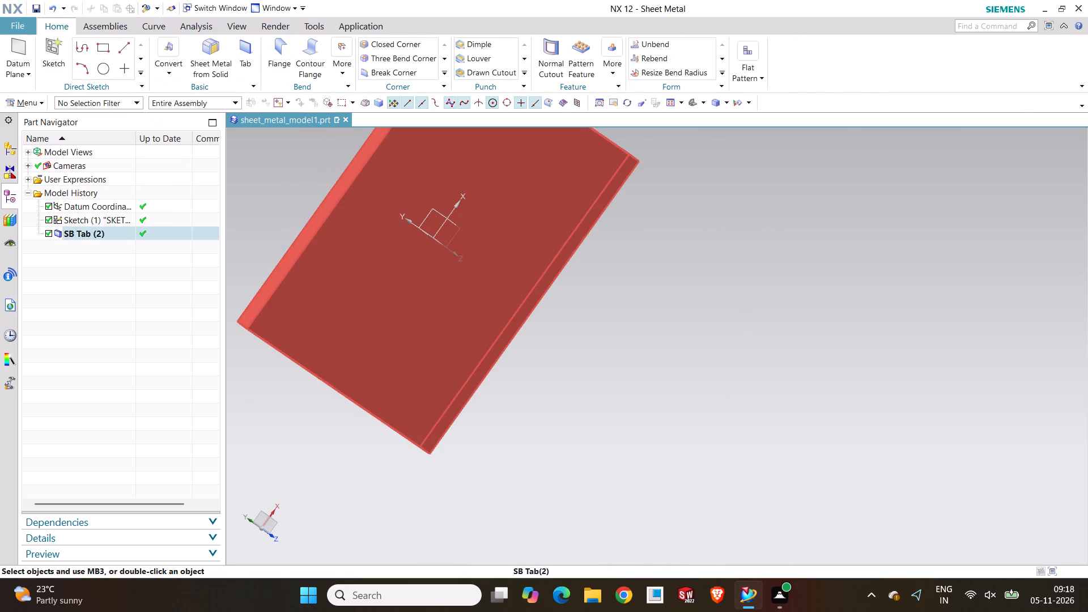
Examine the resized tab's faces and thickness from several sides.
click(255, 192)
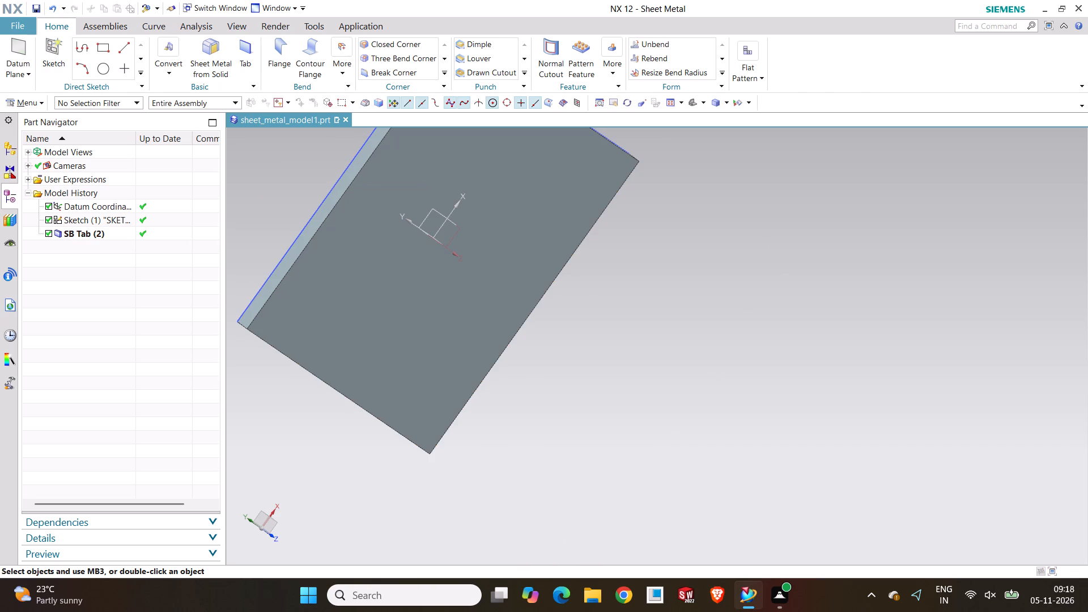
click(668, 313)
scroll(469, 223, up, 3)
middle_click(469, 223)
scroll(469, 223, down, 7)
middle_drag(469, 223, 526, 266)
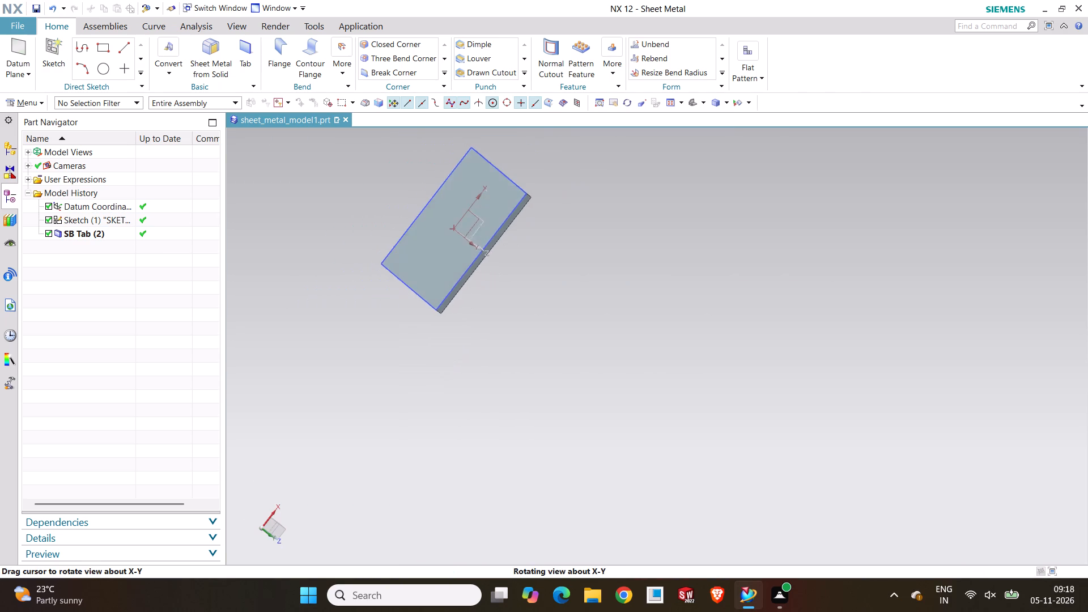
middle_drag(526, 266, 508, 258)
click(521, 260)
scroll(496, 227, down, 4)
scroll(481, 218, up, 1)
middle_drag(481, 218, 454, 202)
scroll(486, 215, down, 7)
scroll(486, 211, up, 13)
click(381, 209)
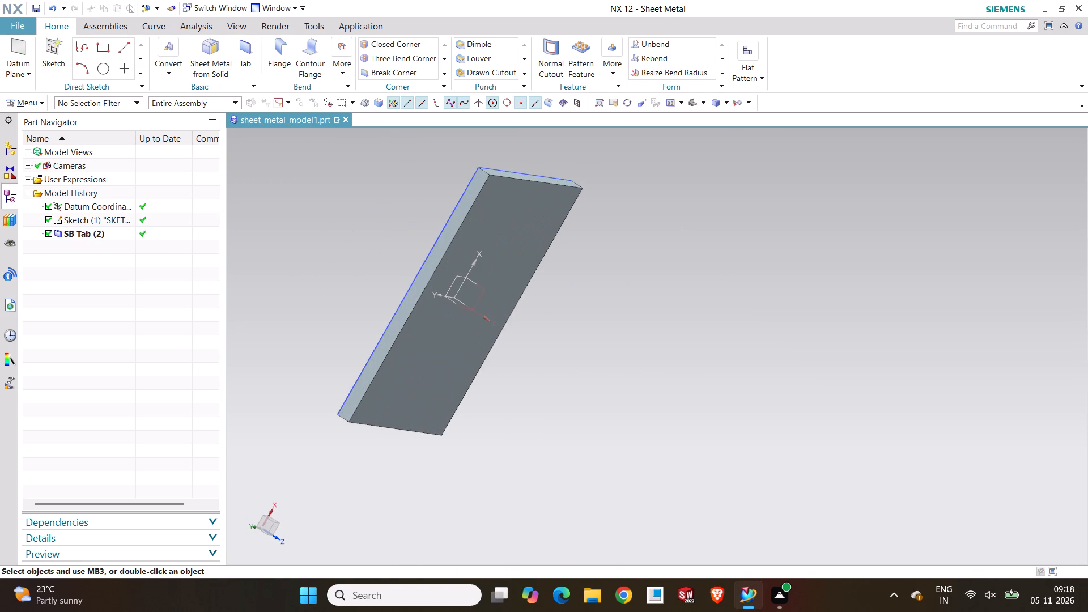
key(Escape)
click(549, 223)
click(621, 278)
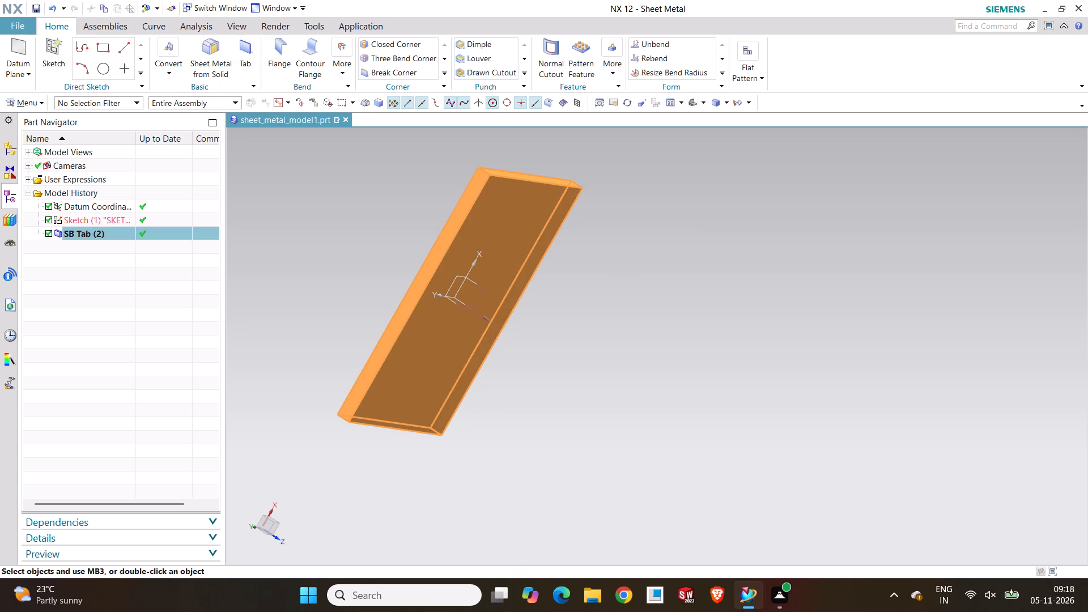
middle_drag(469, 241, 521, 322)
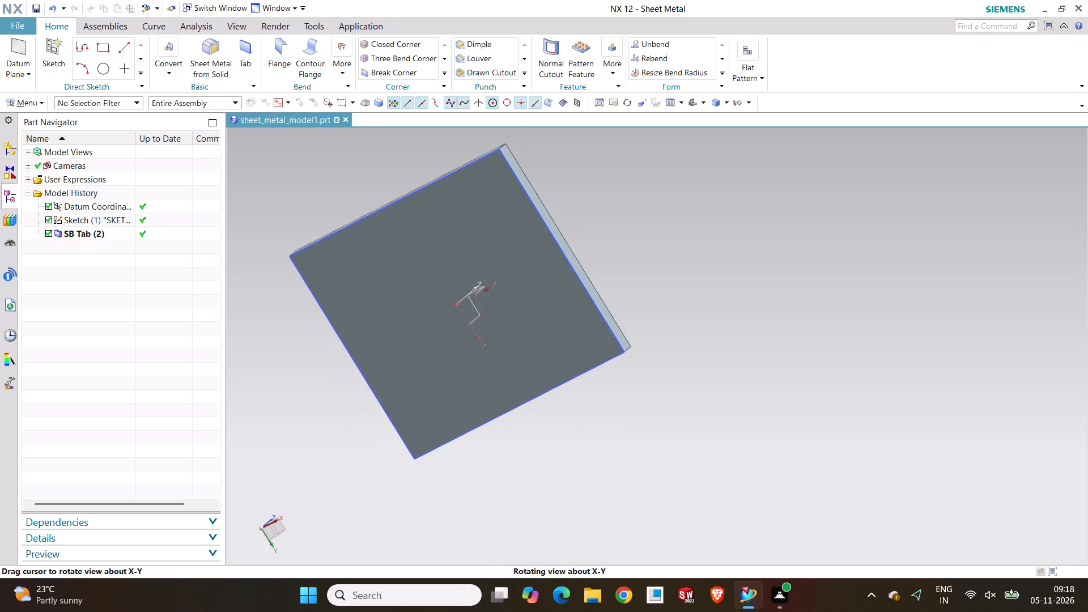
middle_drag(521, 322, 521, 322)
click(543, 205)
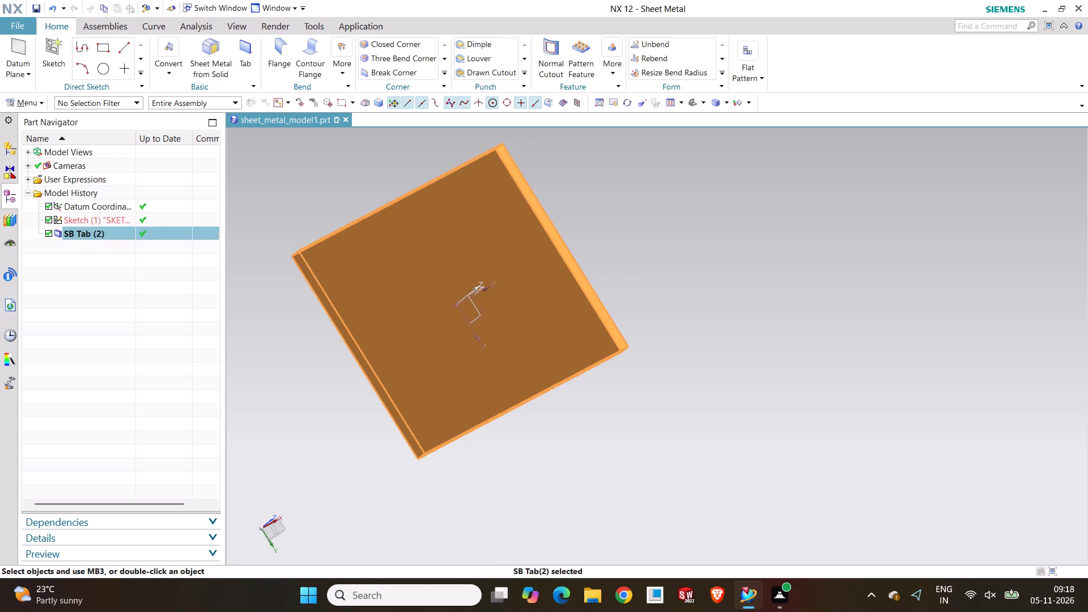
click(643, 255)
click(564, 260)
click(649, 261)
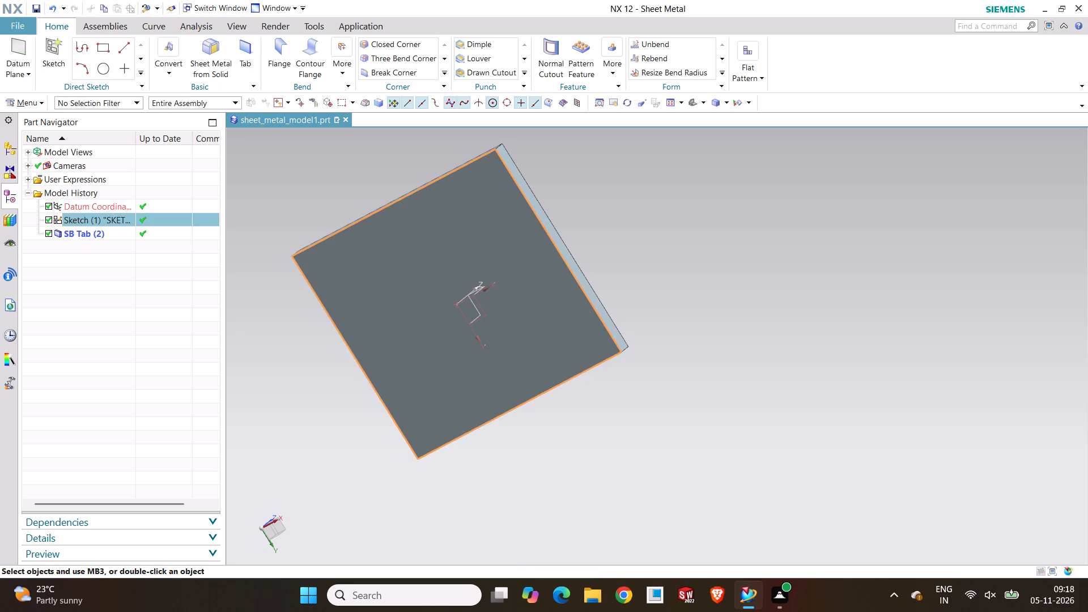
click(649, 278)
click(113, 235)
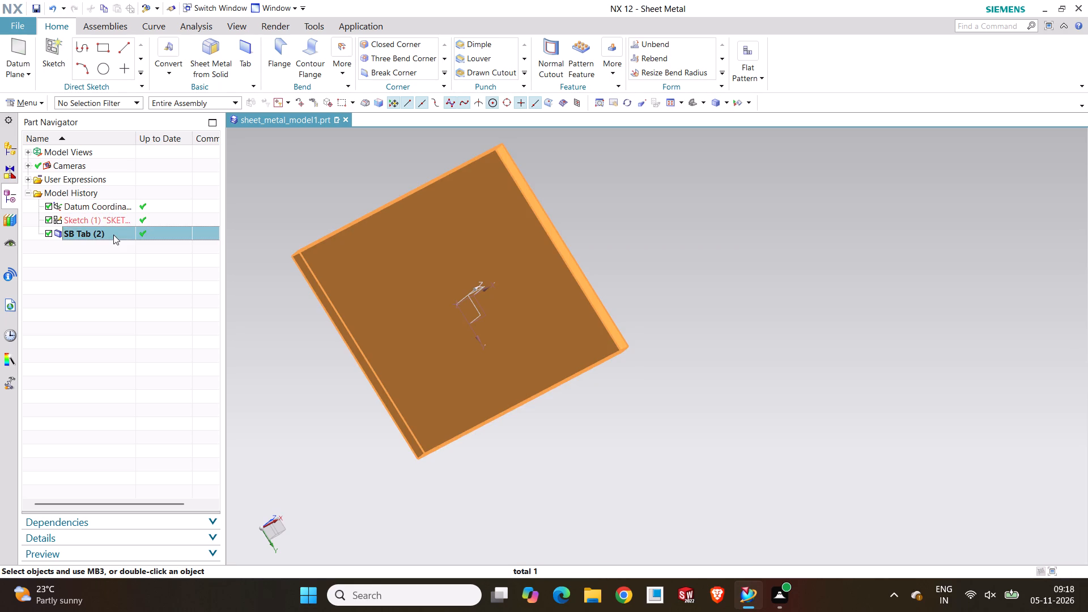
click(240, 342)
scroll(301, 340, up, 2)
middle_drag(331, 326, 381, 347)
middle_drag(442, 380, 494, 419)
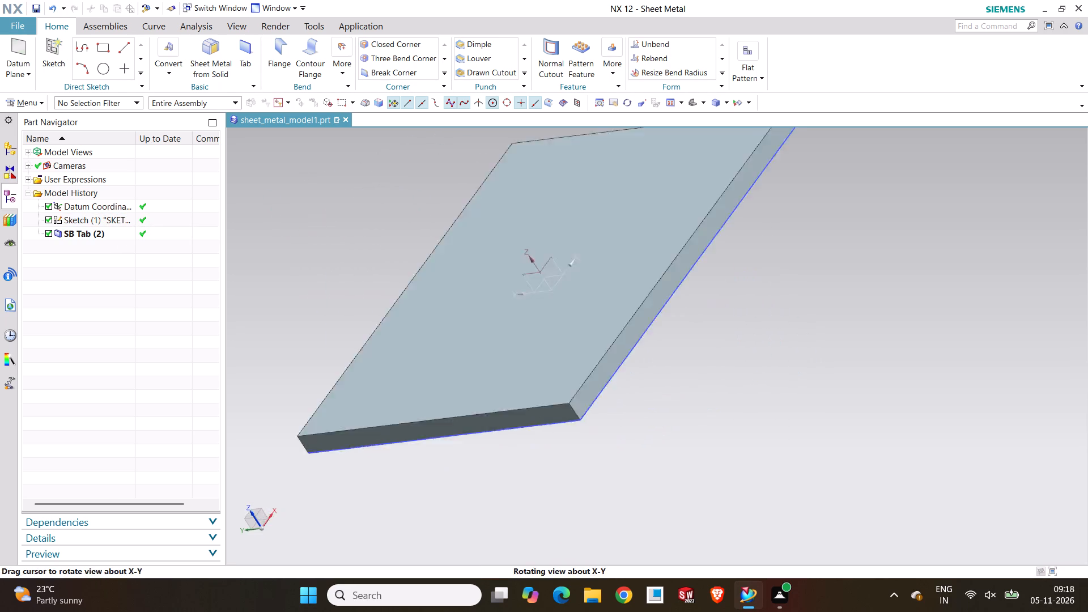
middle_drag(494, 419, 498, 422)
scroll(492, 379, up, 3)
scroll(492, 373, down, 5)
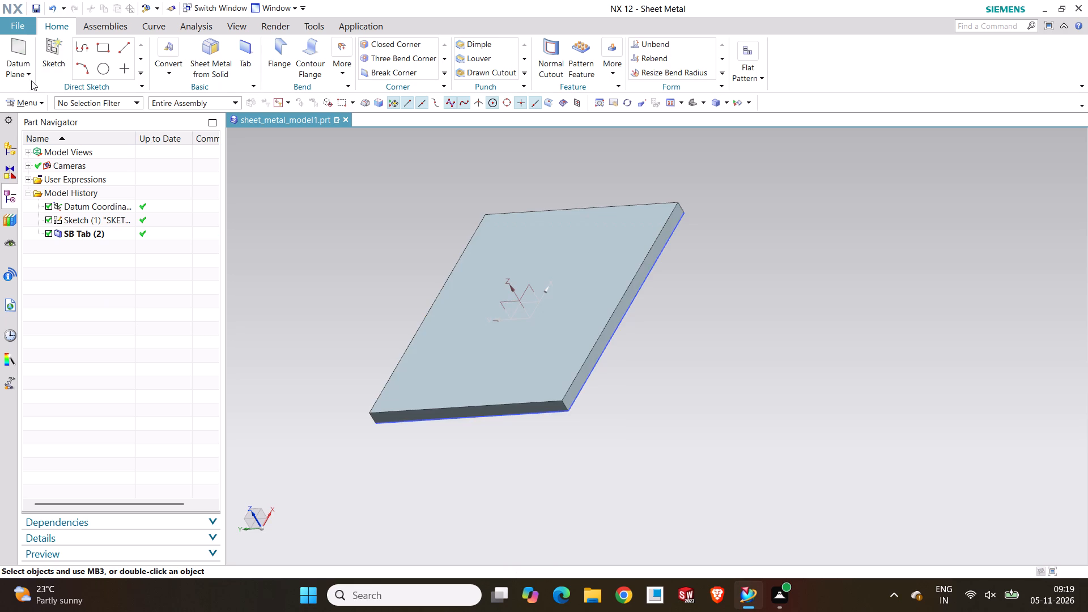
Create a new sketch on the tab's large upper face.
click(46, 69)
click(470, 369)
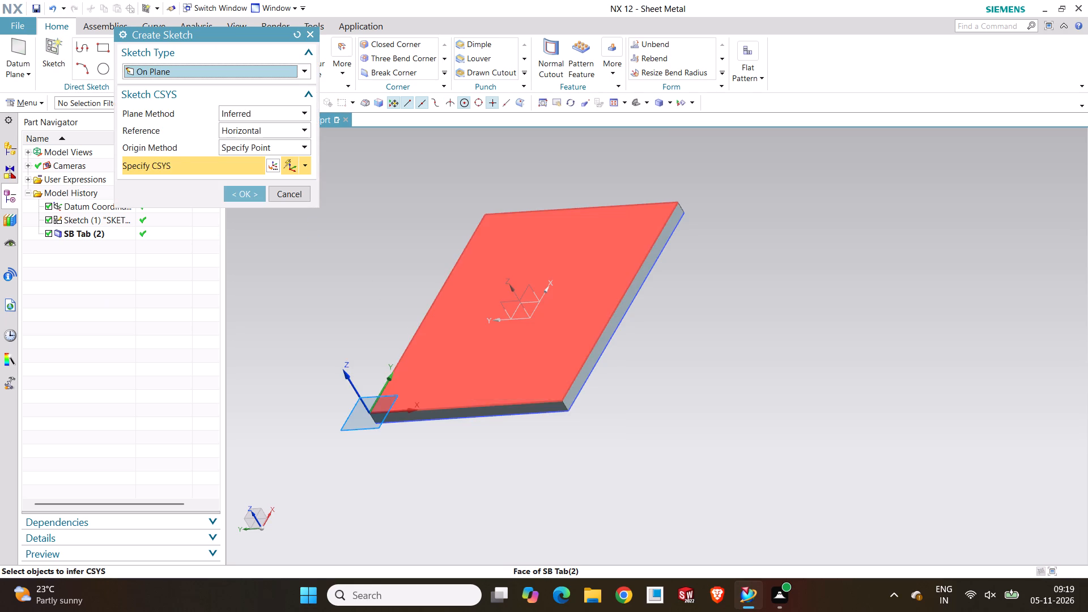
click(241, 194)
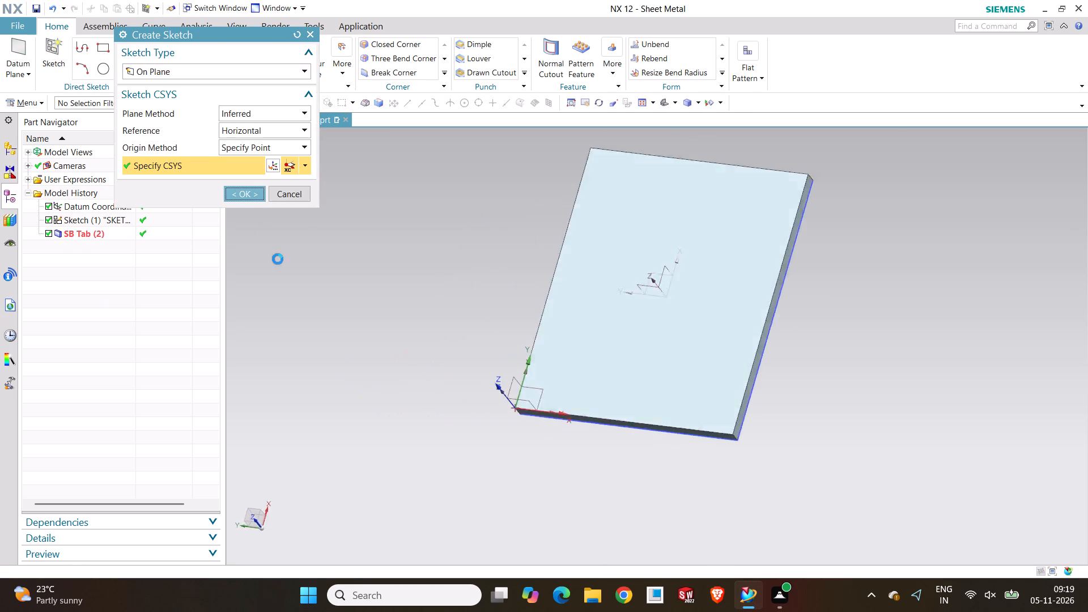
Sketch a narrow two-point rectangle about 7 mm wide, parallel to the sketch's Y axis and about 2 mm inside the tab's long edge.
scroll(759, 219, up, 2)
scroll(759, 219, down, 5)
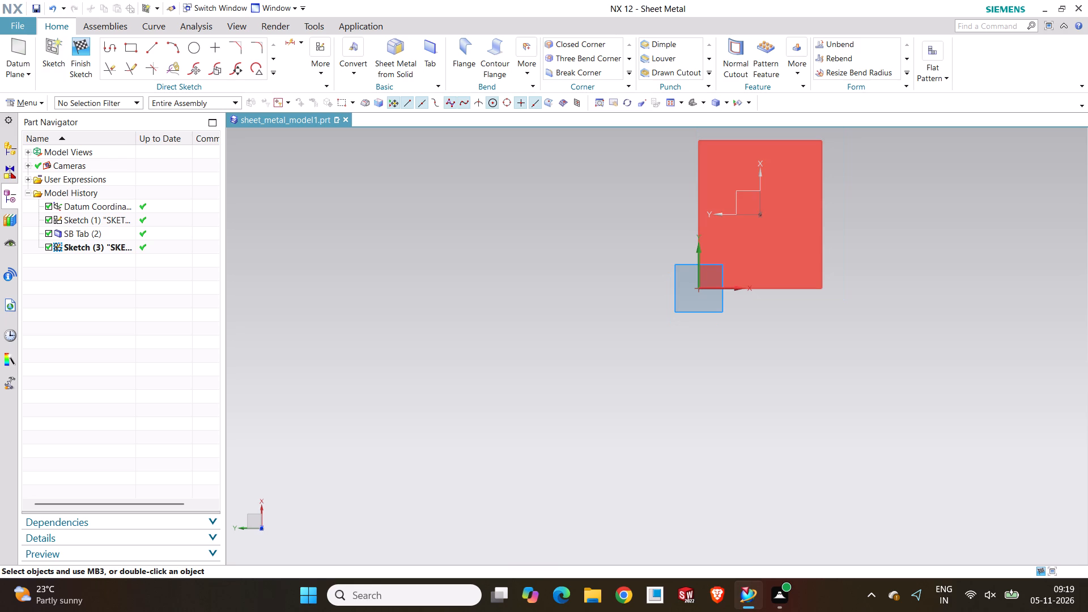
scroll(775, 193, down, 5)
scroll(775, 193, up, 8)
scroll(775, 193, down, 6)
scroll(770, 202, up, 2)
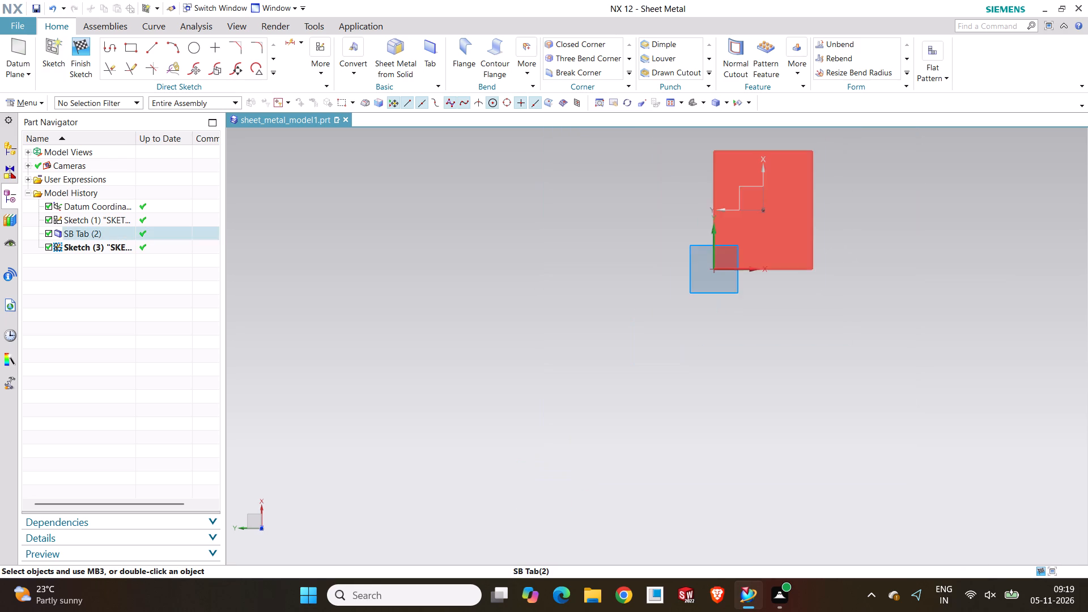
scroll(770, 202, up, 1)
scroll(770, 202, down, 3)
scroll(773, 199, up, 1)
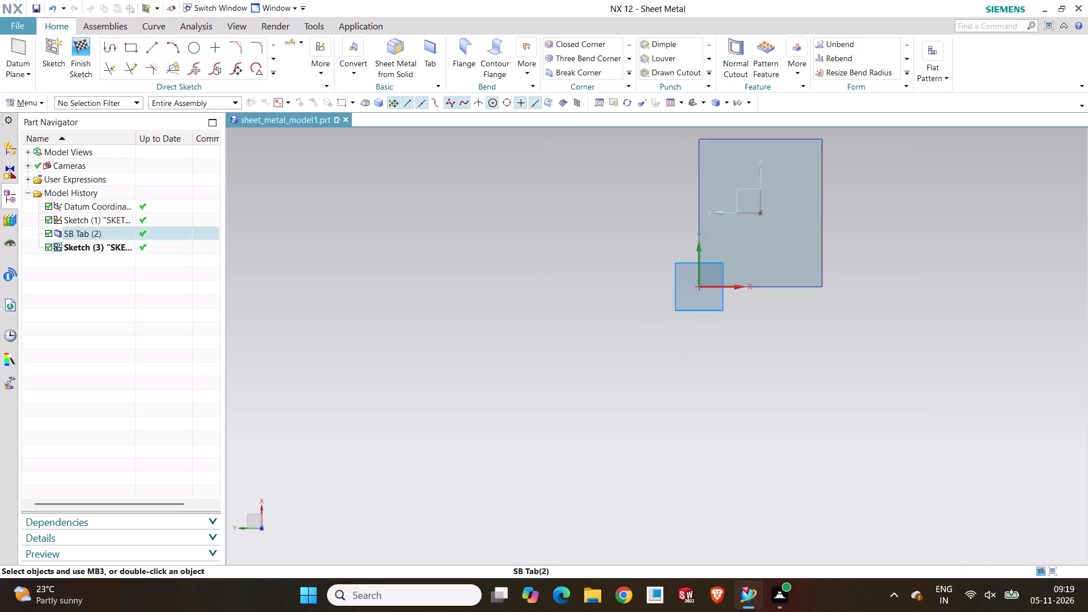
scroll(773, 199, up, 2)
scroll(773, 199, down, 5)
scroll(831, 155, up, 2)
scroll(813, 178, down, 1)
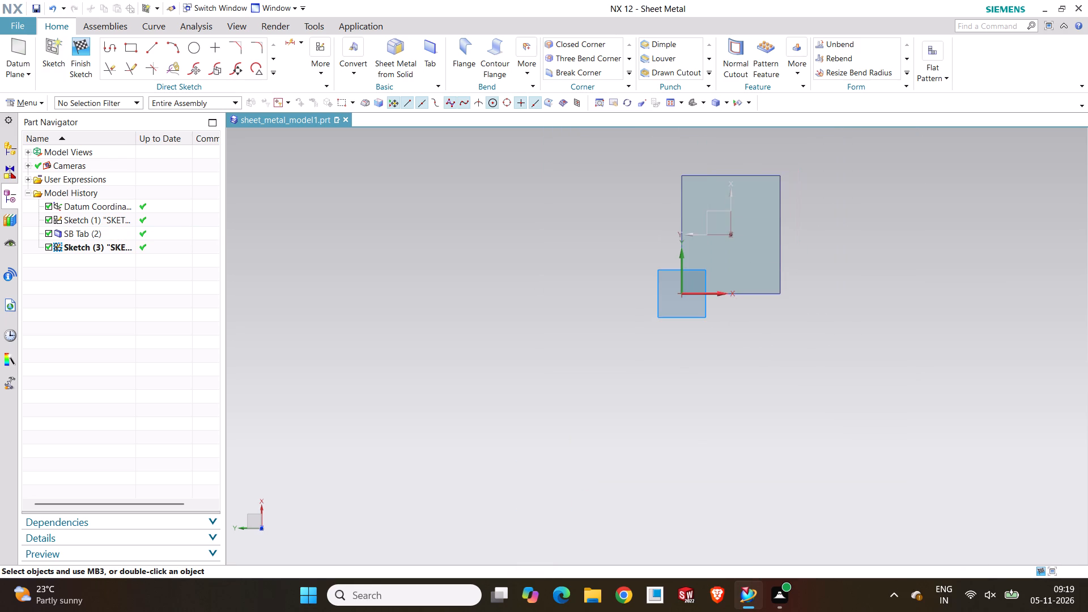
scroll(812, 178, down, 1)
scroll(812, 178, up, 3)
scroll(714, 187, up, 6)
scroll(724, 195, down, 3)
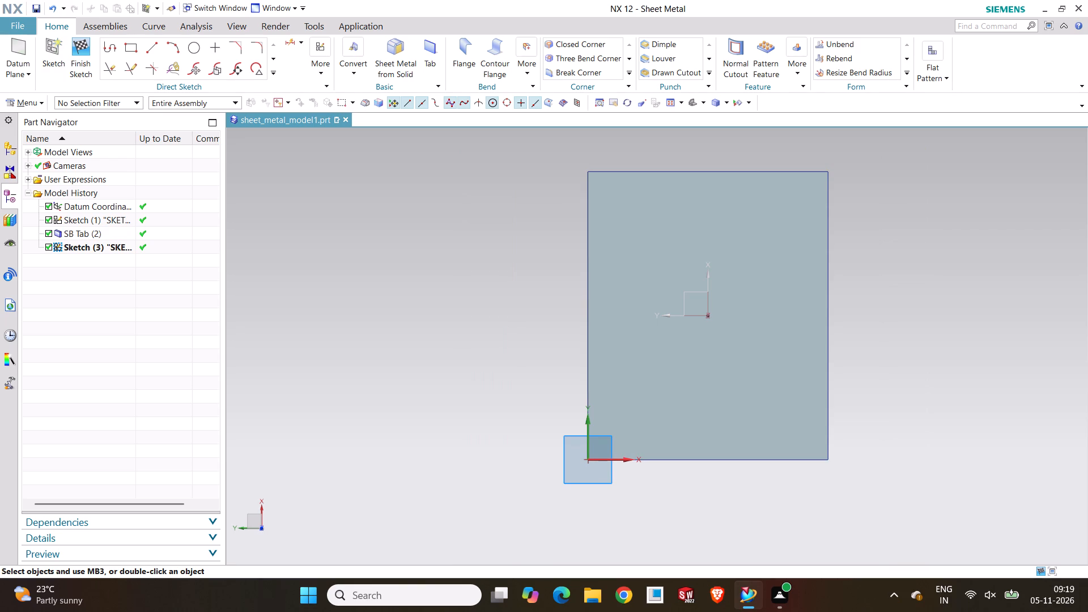
click(138, 44)
click(127, 74)
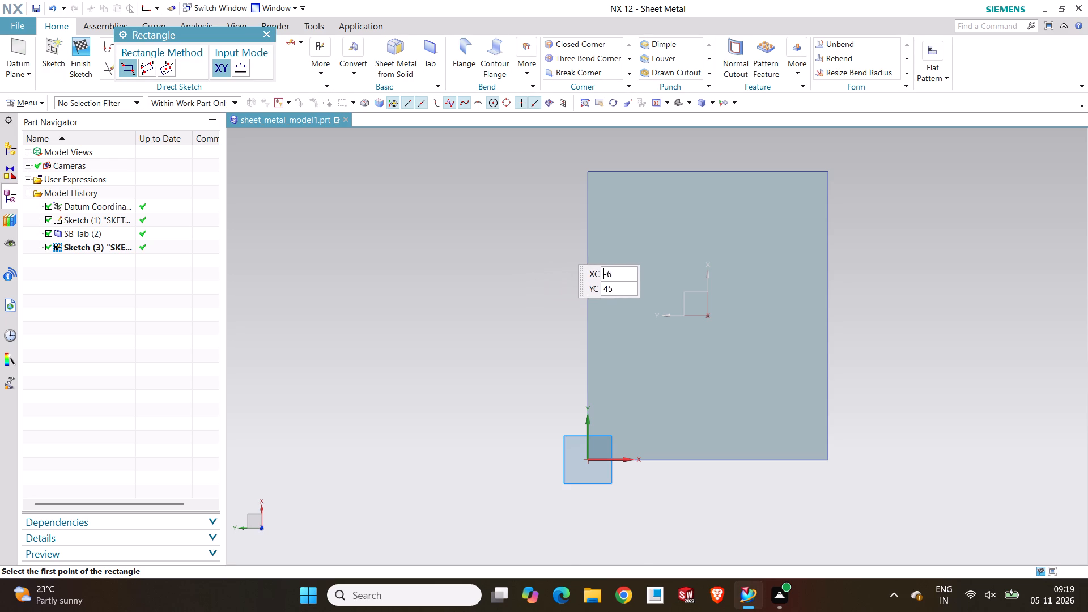
click(597, 226)
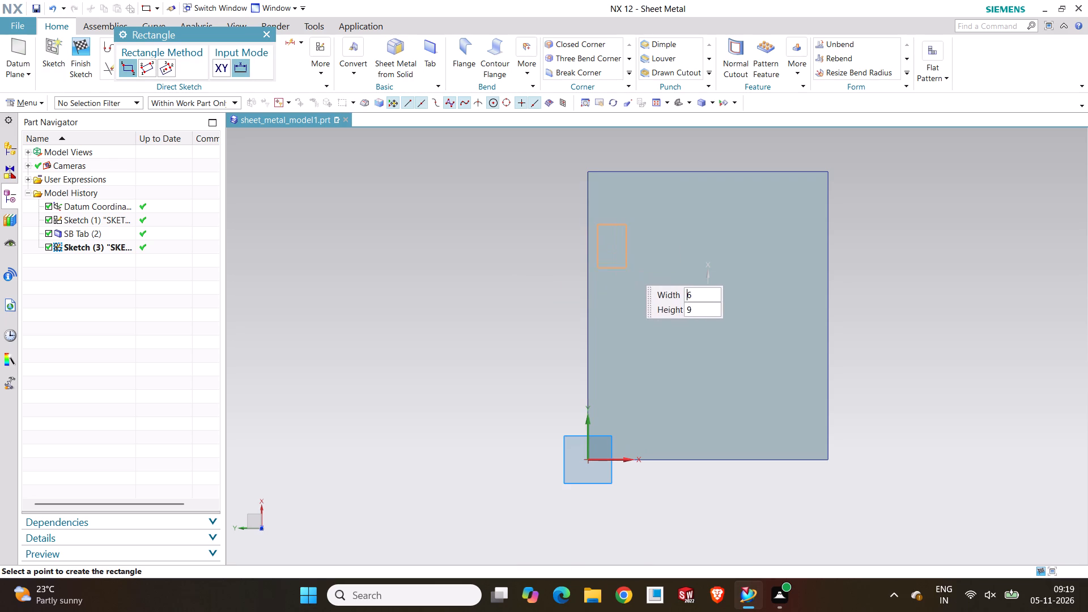
click(632, 403)
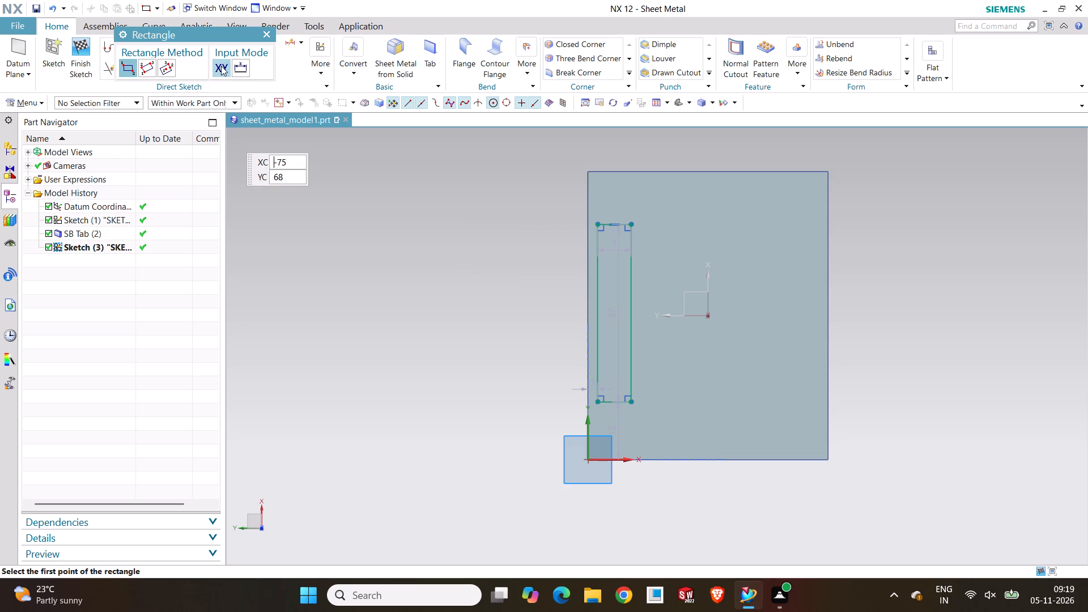
click(266, 33)
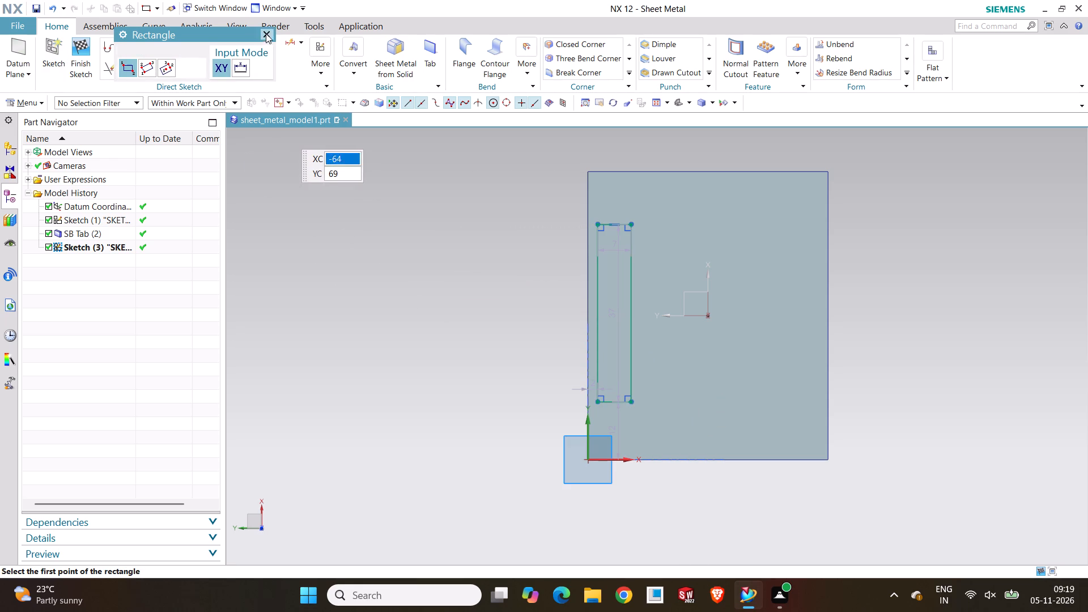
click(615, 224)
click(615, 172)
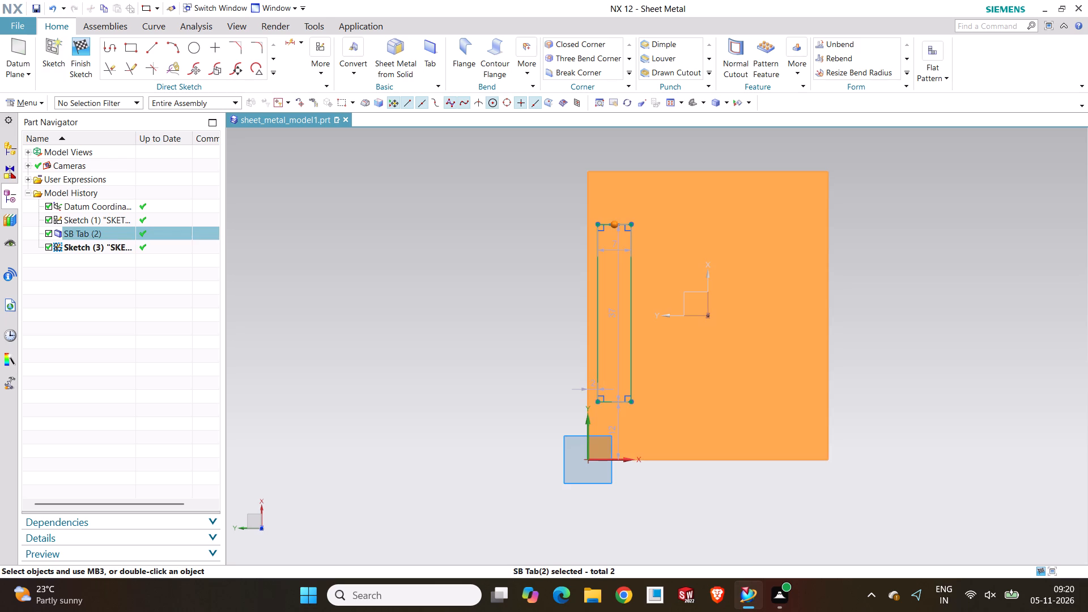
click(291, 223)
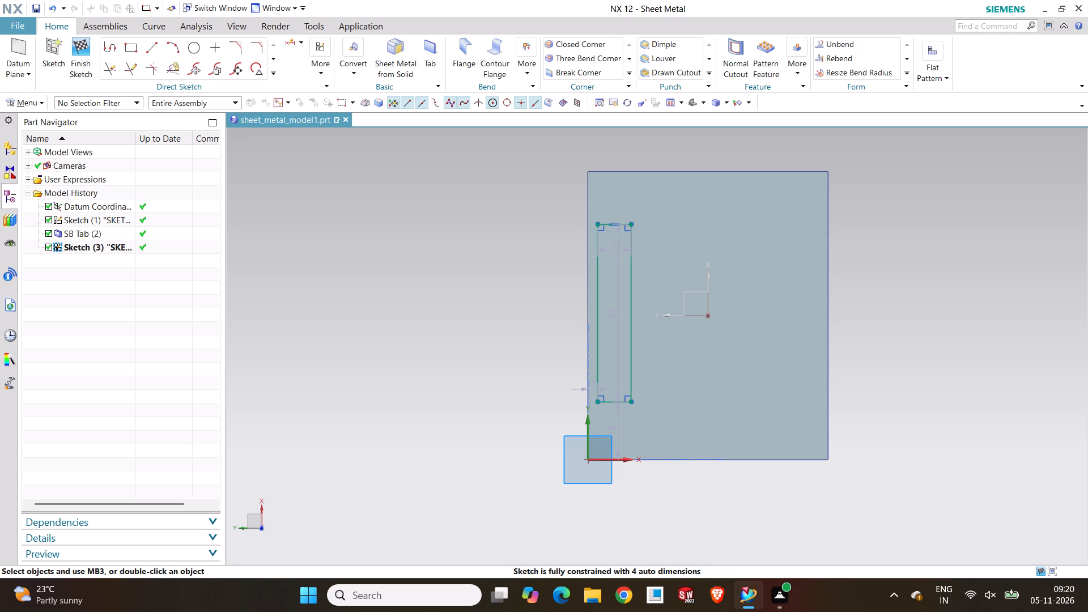
Dimension the rectangle's upper corner from the tab's long edge along the sketch's Y axis and set the distance to 5 mm.
click(286, 40)
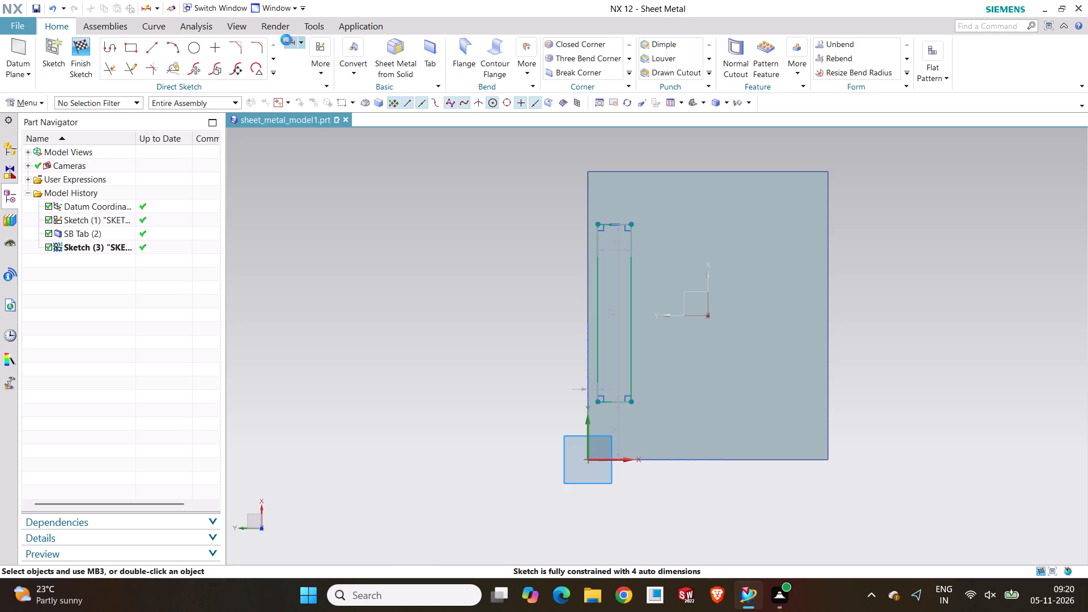
click(598, 223)
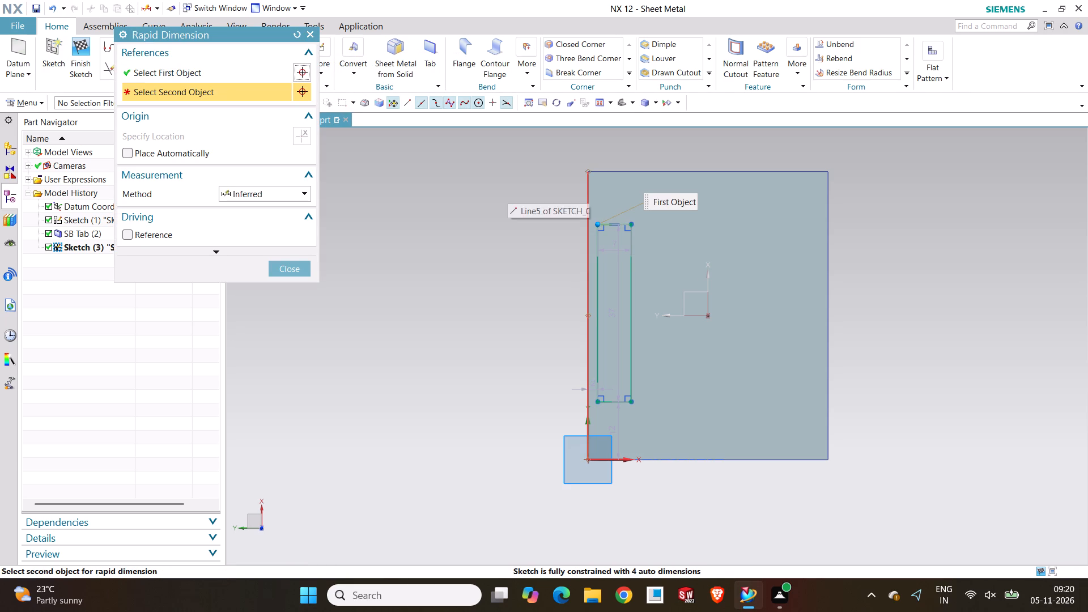
click(588, 188)
double_click(590, 159)
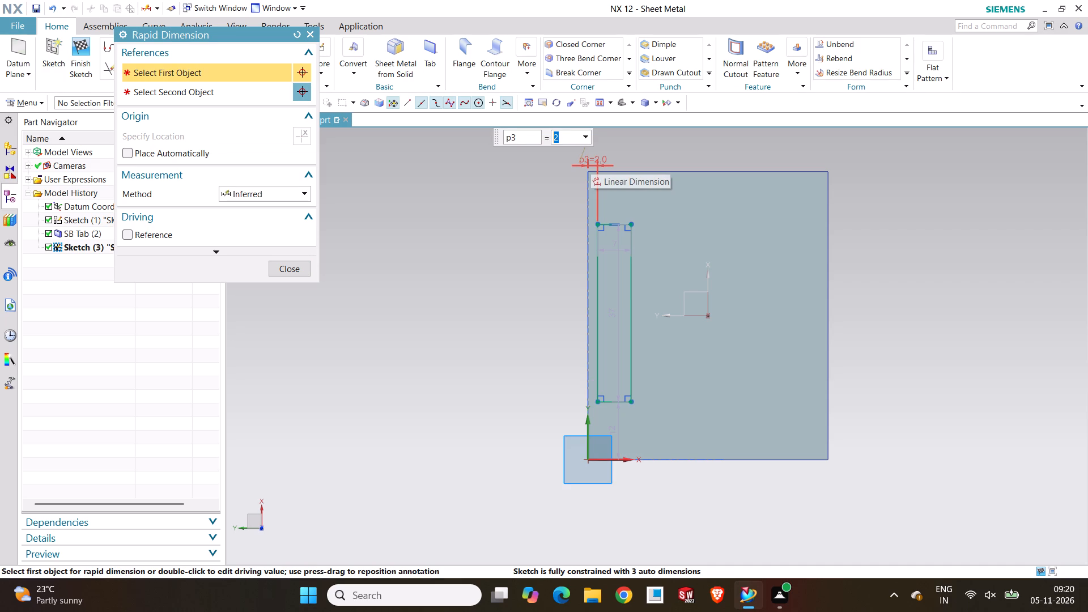
key(5)
key(Return)
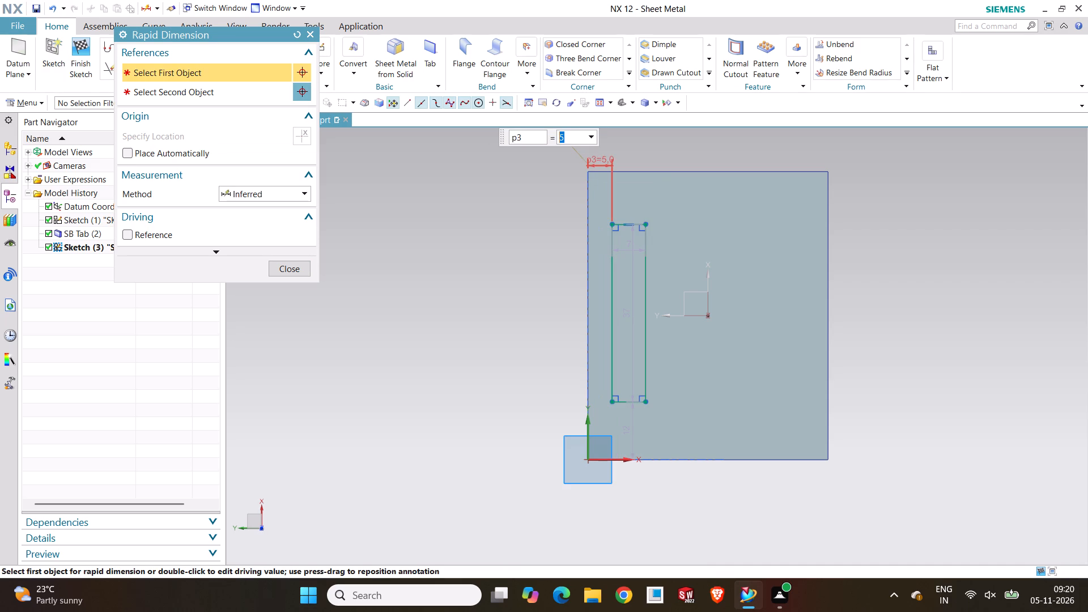
click(564, 275)
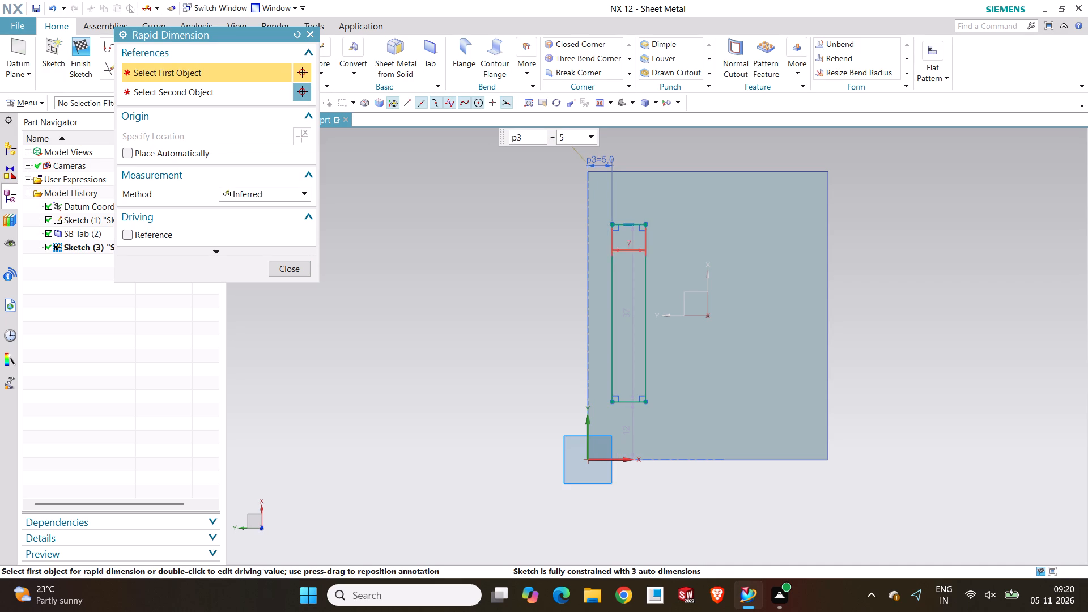
Dimension the rectangle's upper corner from the tab's upper short edge and set the distance to 7 mm.
click(648, 226)
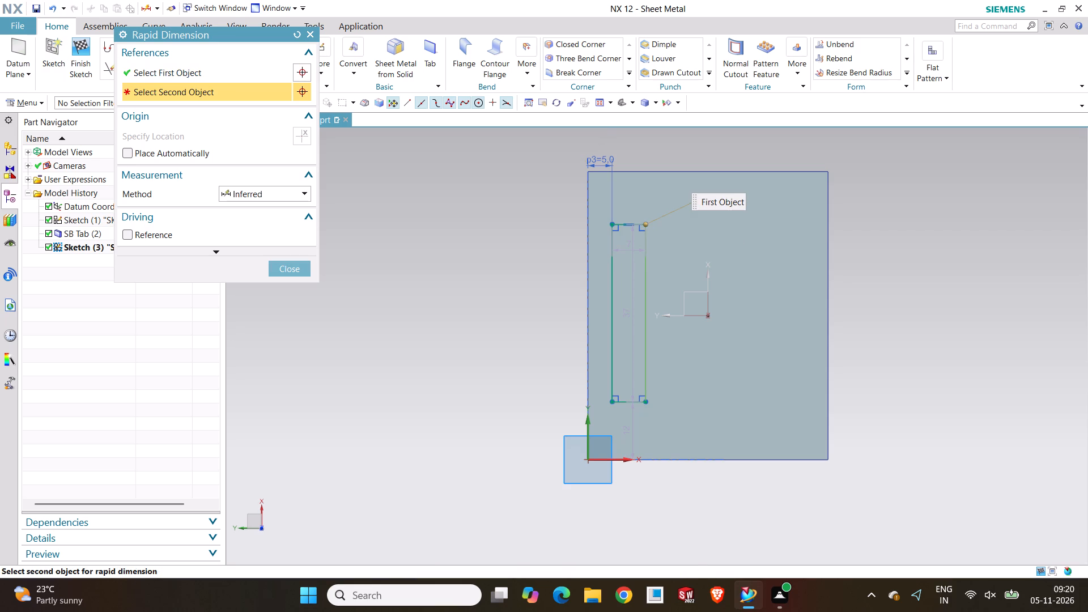
click(650, 172)
click(539, 194)
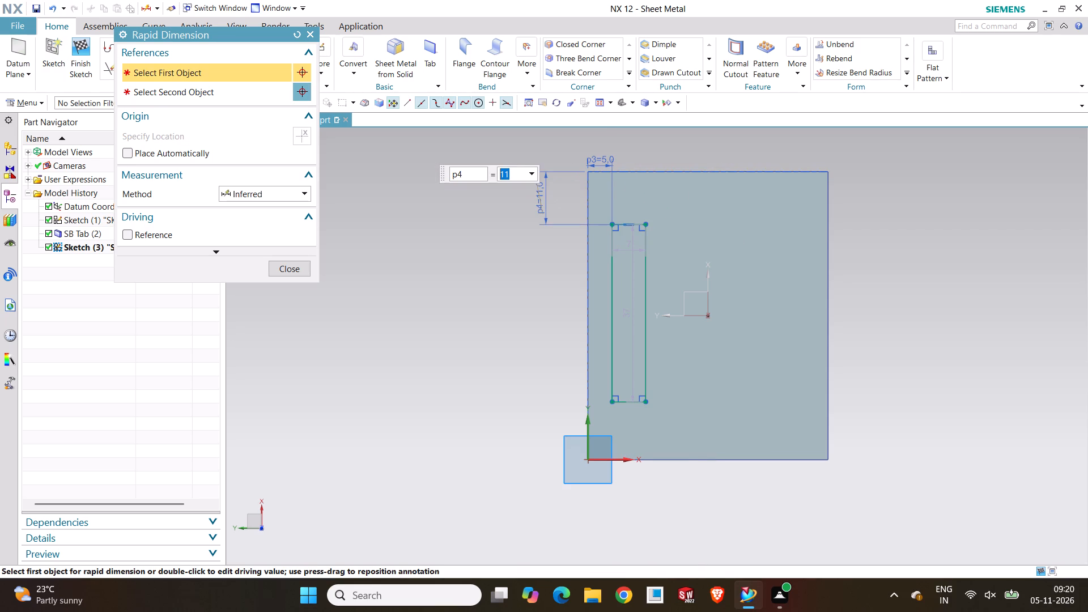
double_click(511, 177)
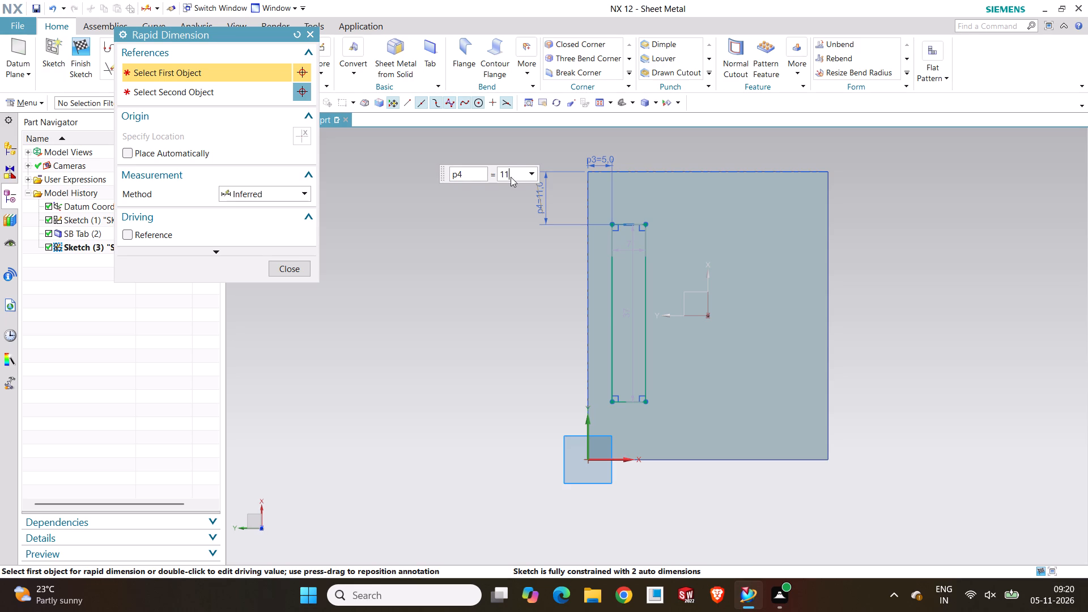
key(7)
key(Return)
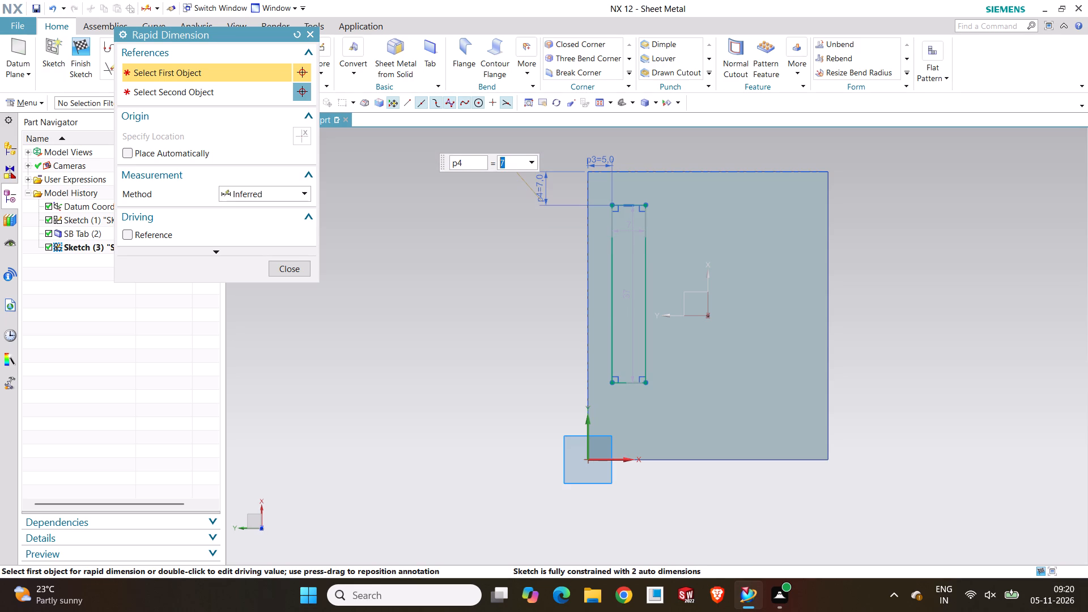
click(482, 255)
click(498, 304)
Dimension the rectangle's lower corner from the tab's lower short edge and set the distance to 7 mm.
click(613, 383)
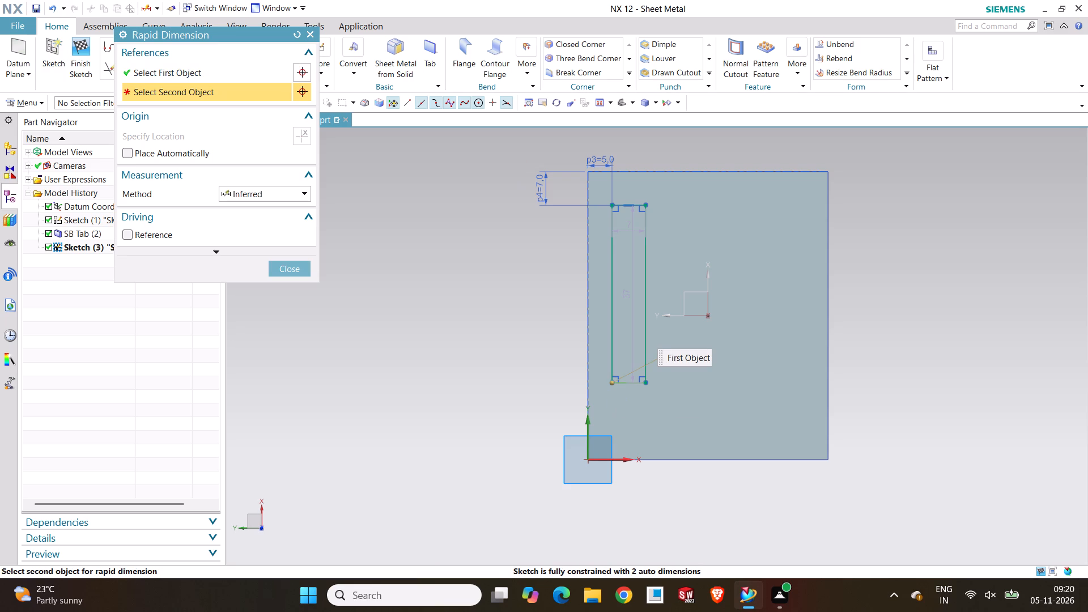
click(670, 461)
click(516, 424)
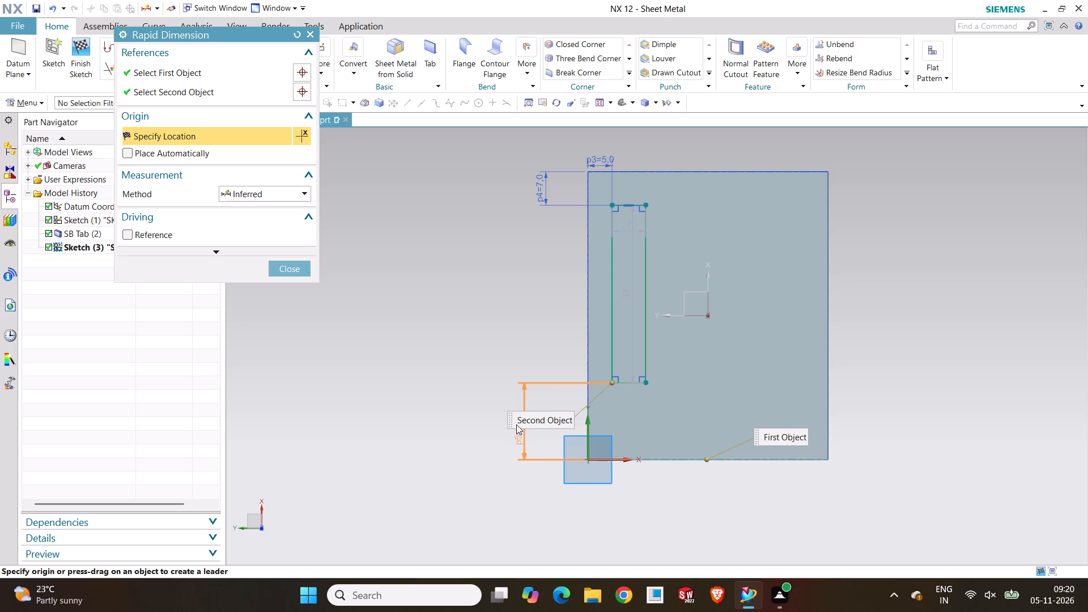
click(484, 437)
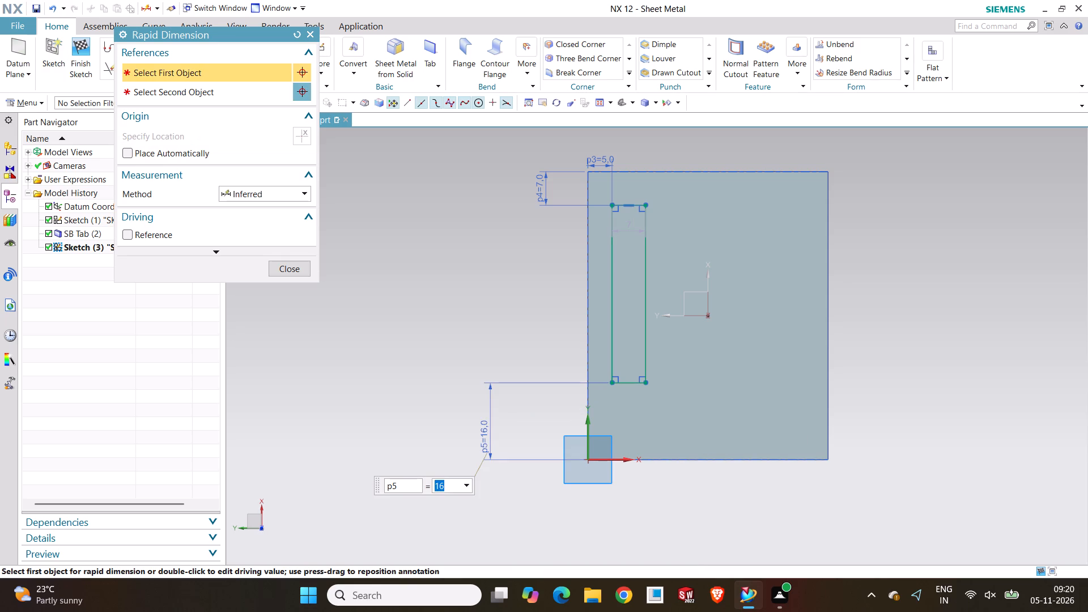
key(7)
key(Return)
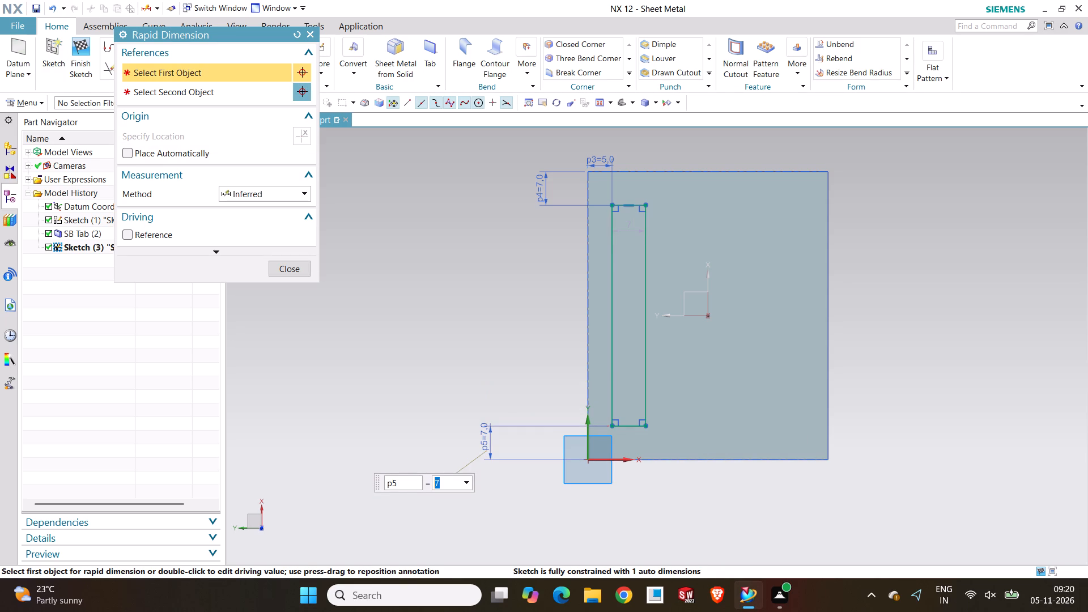
click(464, 359)
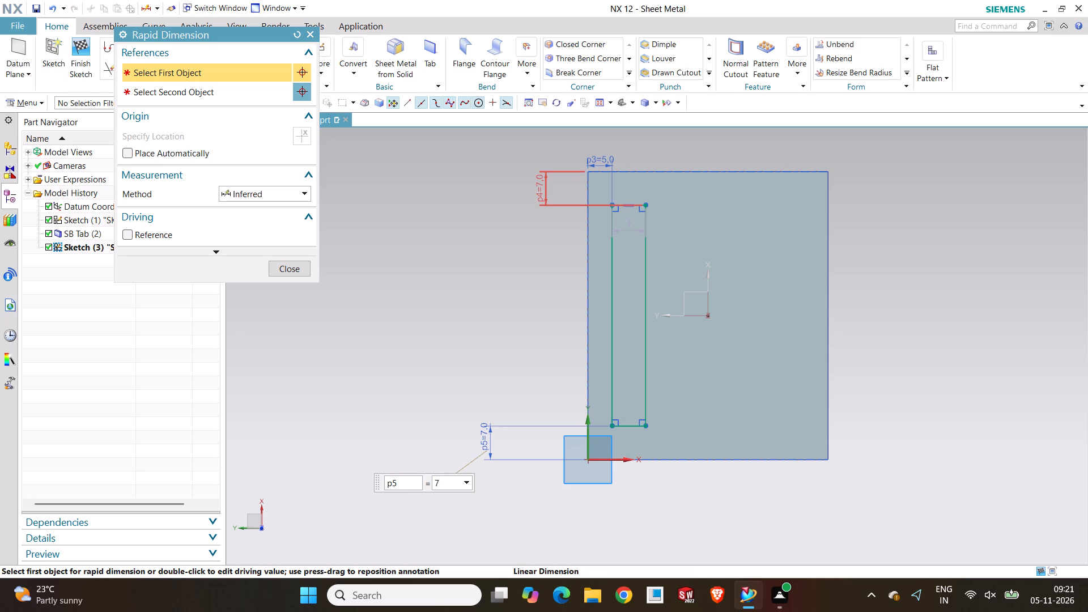
Set the rectangle's 5 mm offset from the tab's long edge to 0 mm.
click(589, 158)
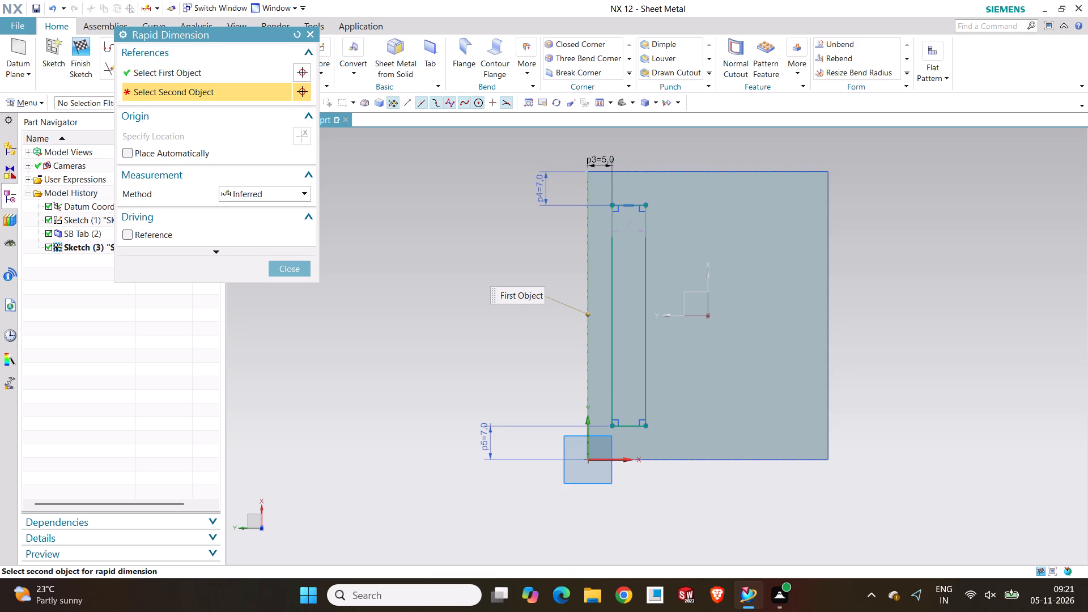
key(Delete)
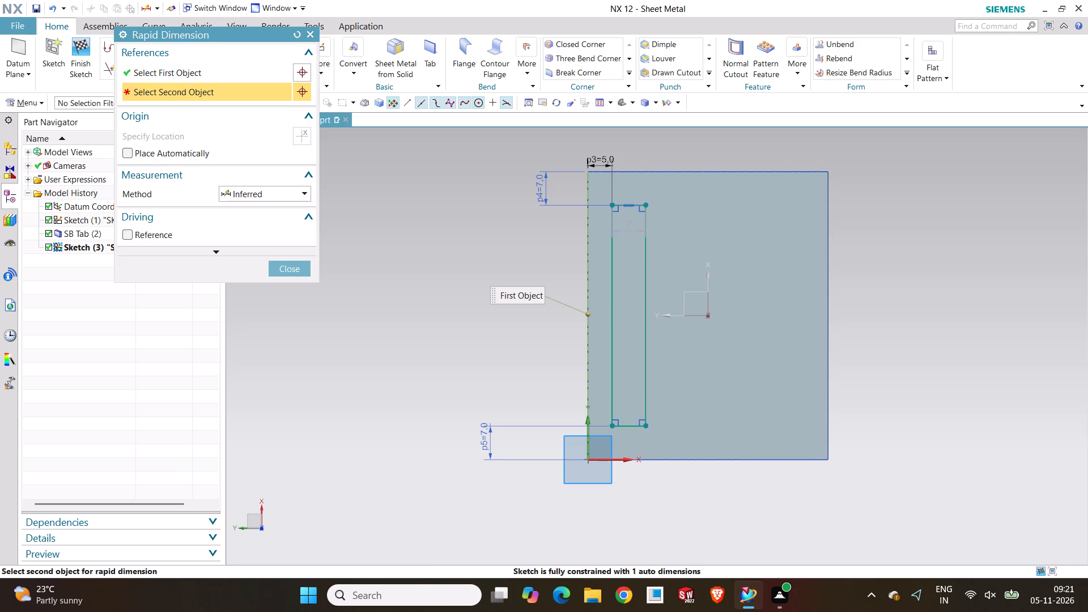
double_click(602, 157)
key(0)
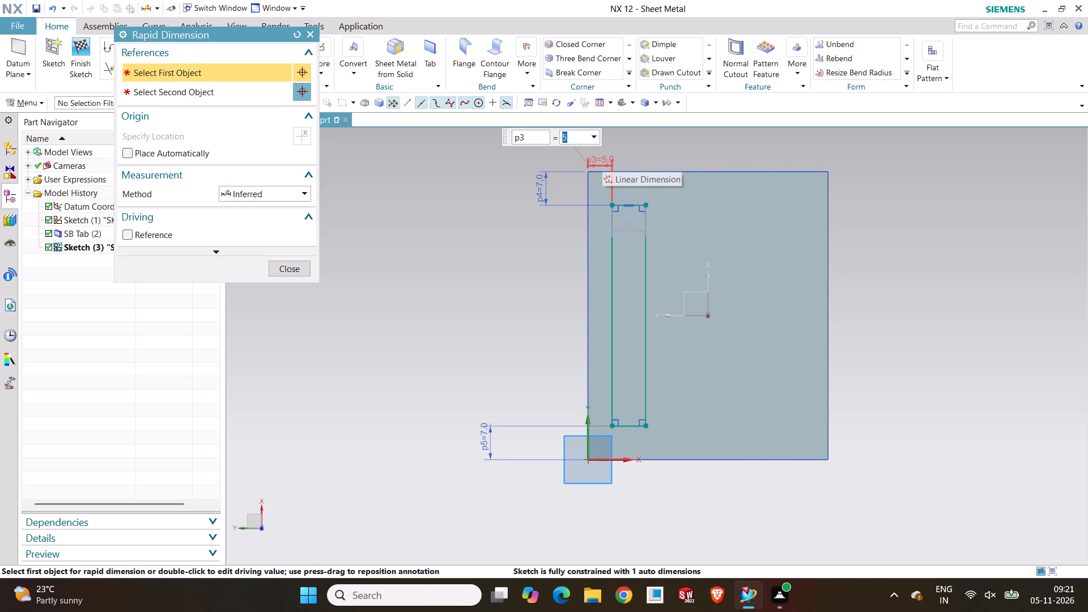
key(Return)
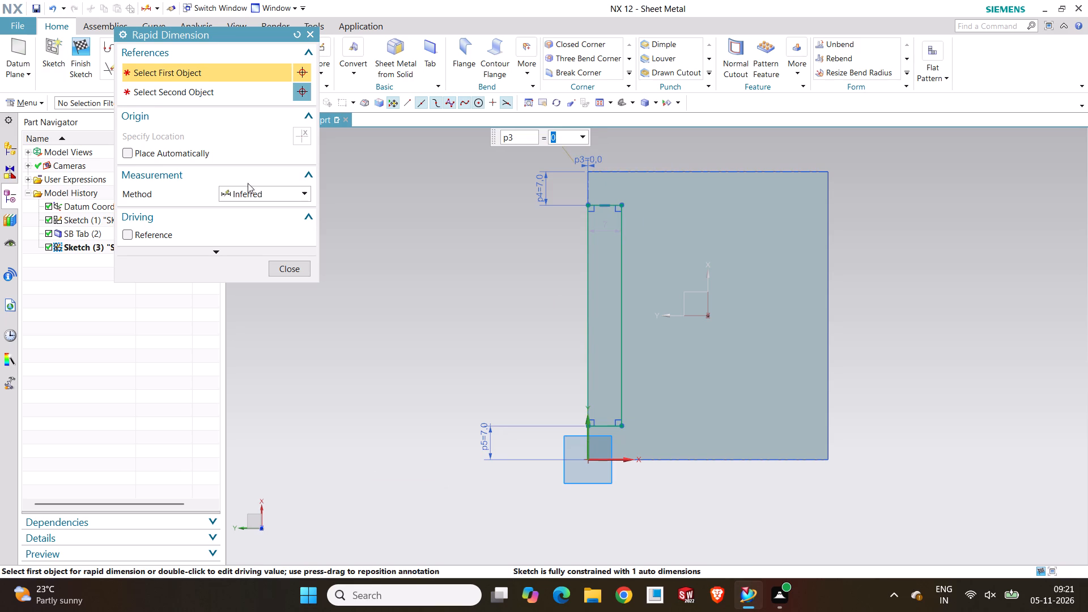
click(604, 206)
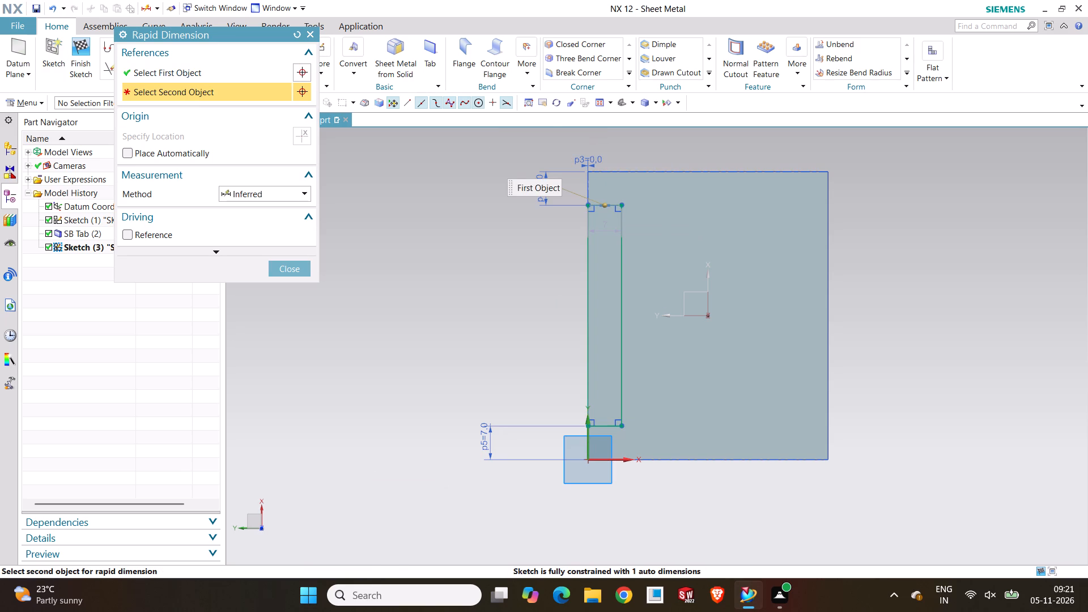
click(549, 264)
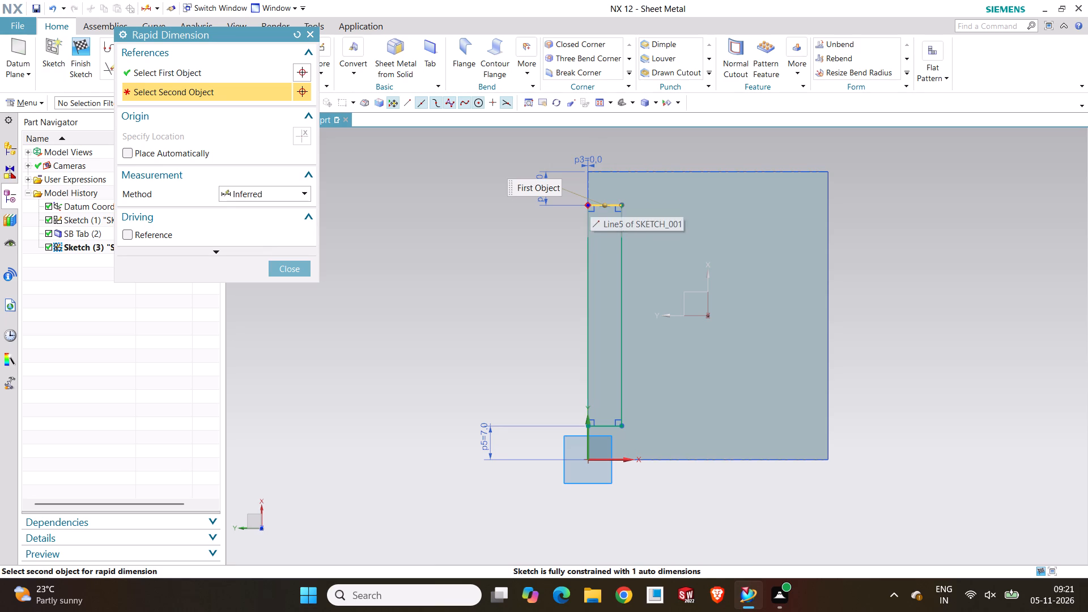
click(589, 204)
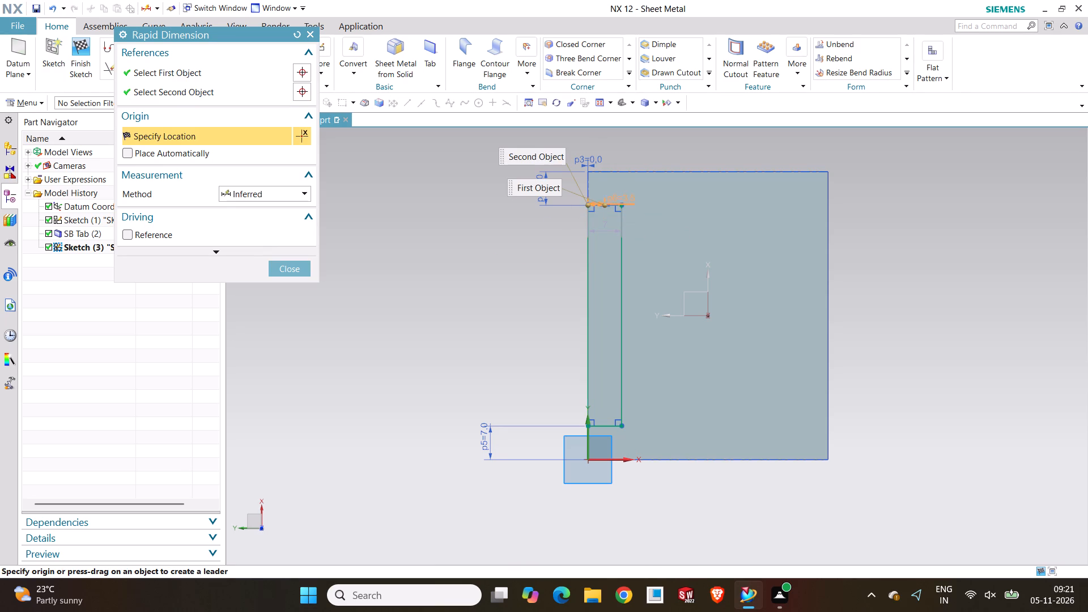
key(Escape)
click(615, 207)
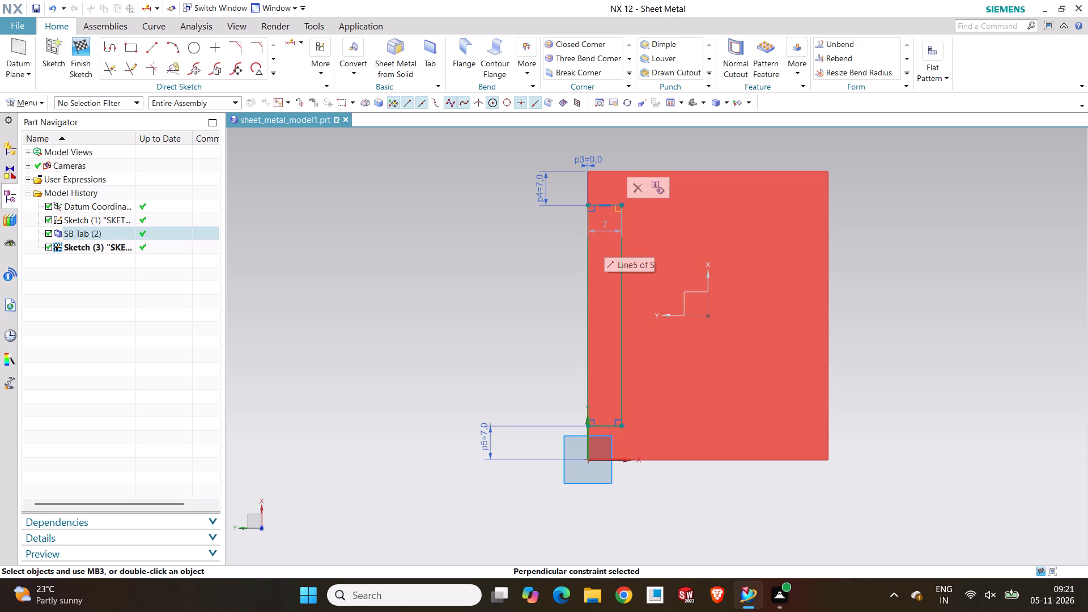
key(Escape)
Add a 7 mm Rapid Dimension to the rectangle's short upper side, above the line, and finish the sketch.
scroll(617, 210, up, 4)
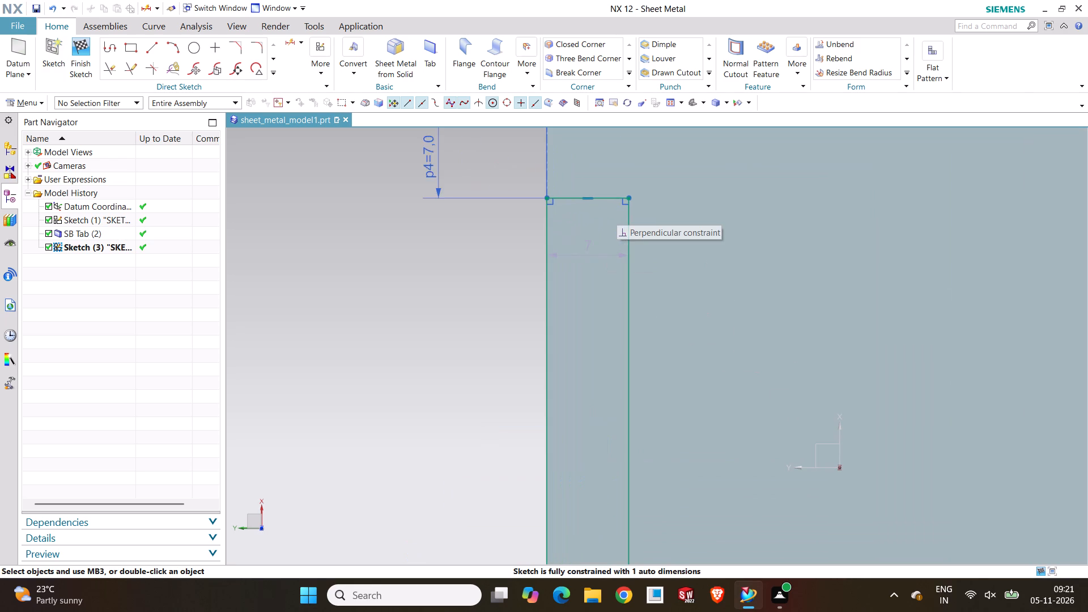
click(614, 199)
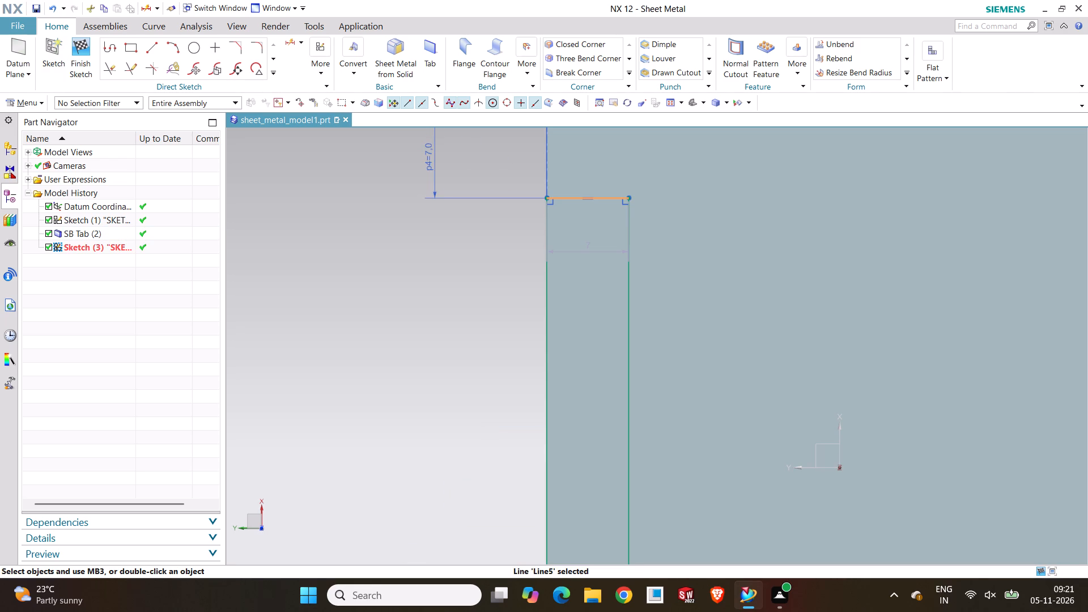
click(264, 326)
click(290, 35)
click(301, 42)
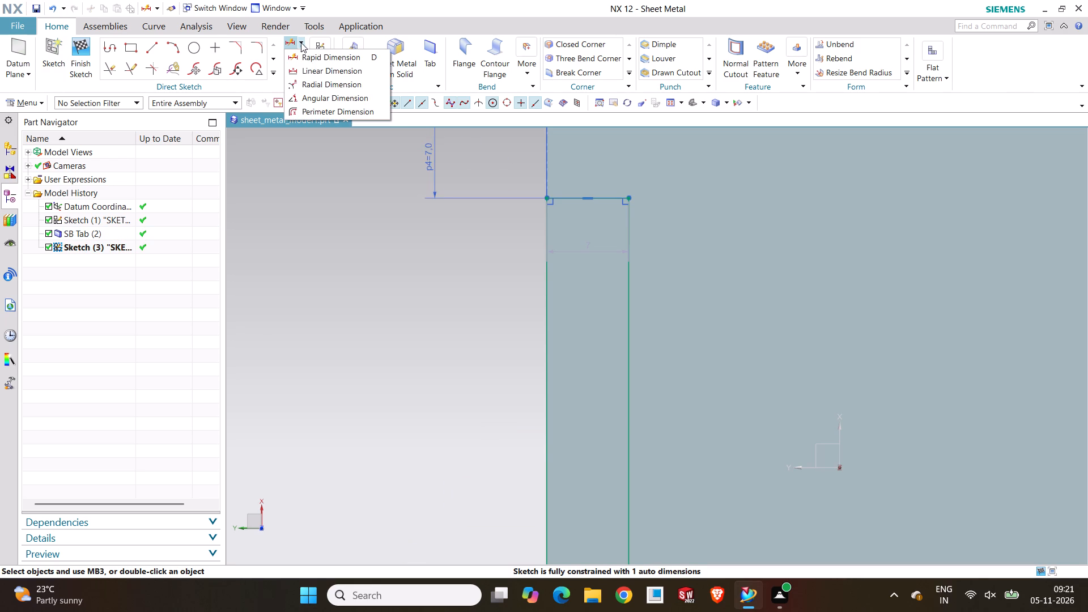
click(313, 57)
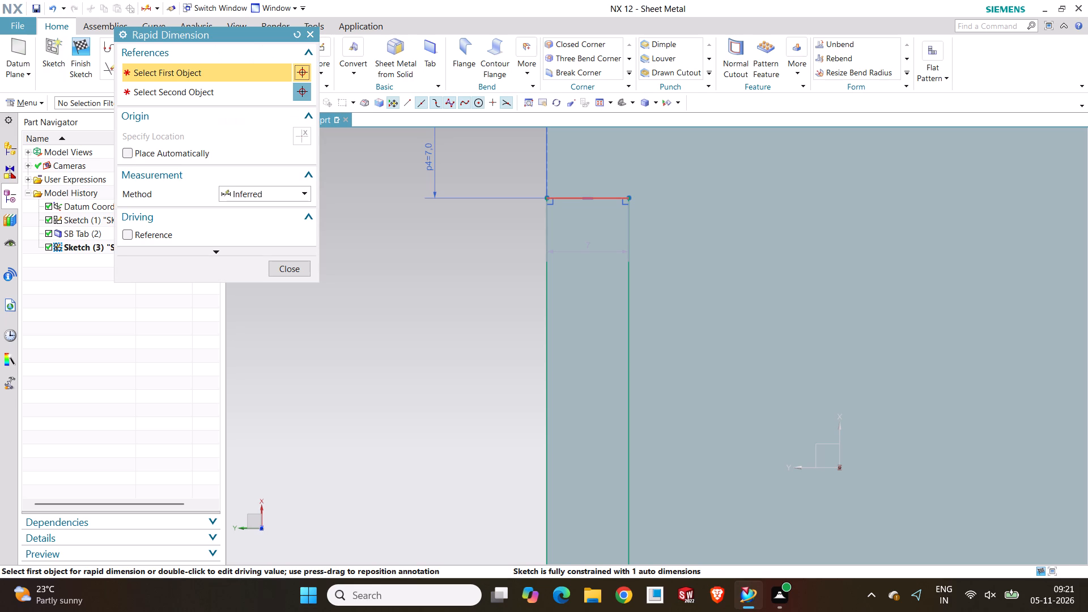
click(605, 199)
click(586, 163)
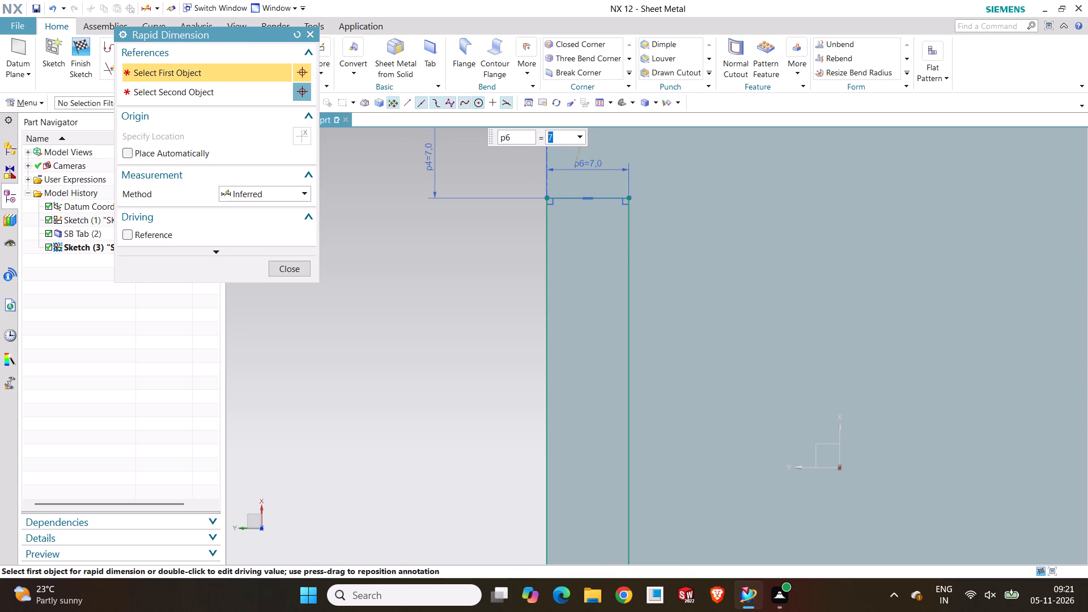
key(Return)
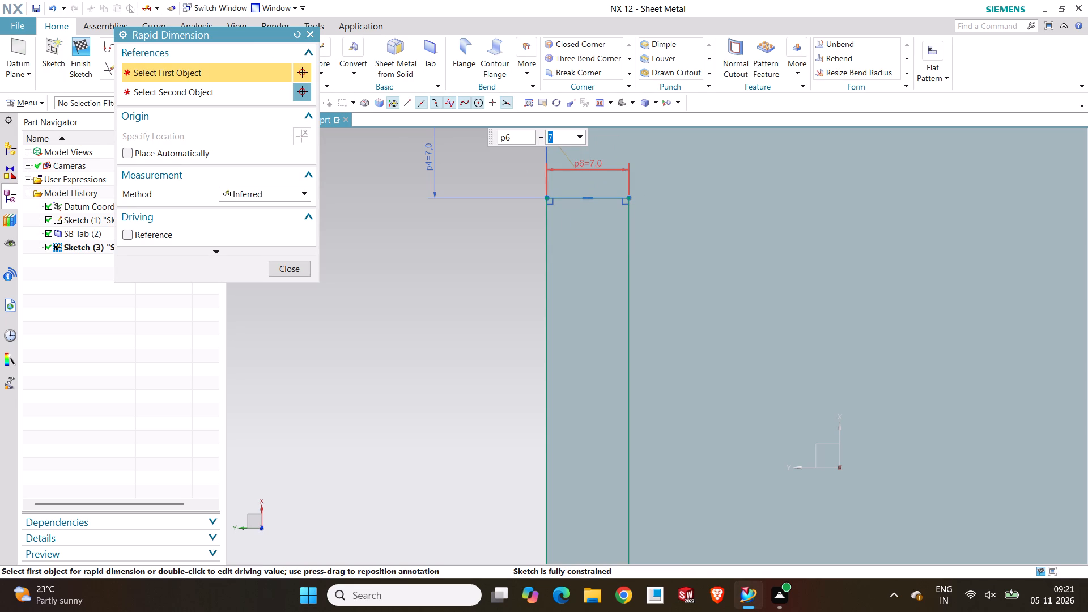
double_click(596, 163)
click(507, 248)
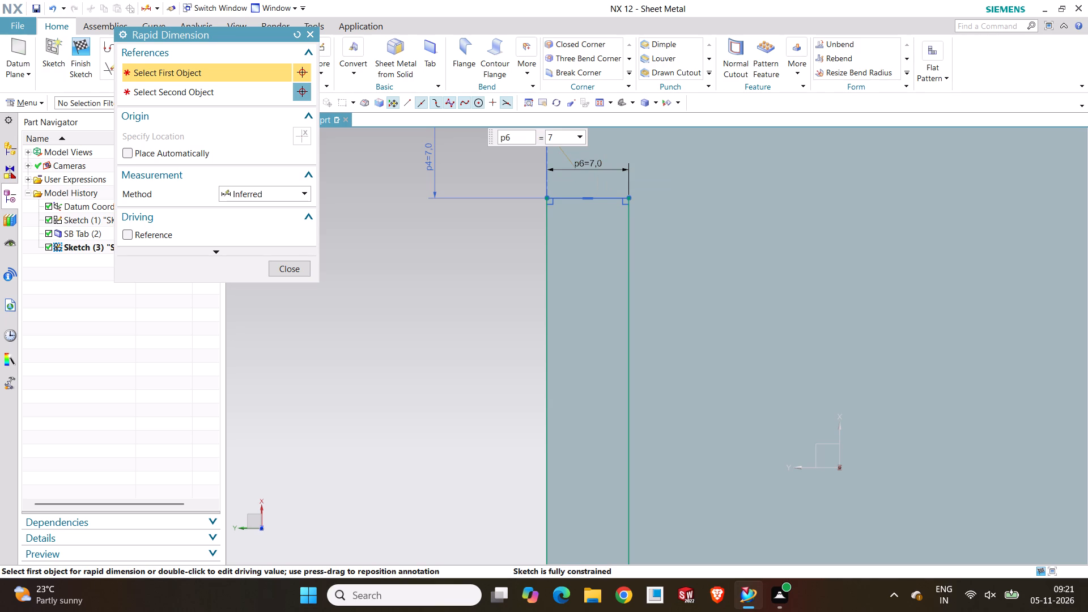
scroll(583, 218, down, 5)
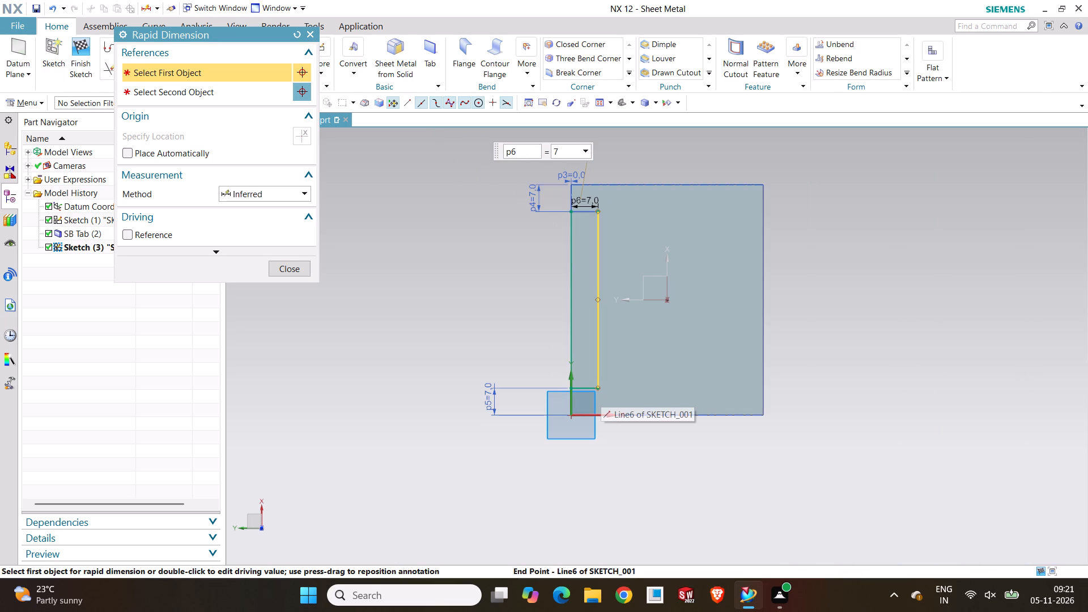
click(483, 294)
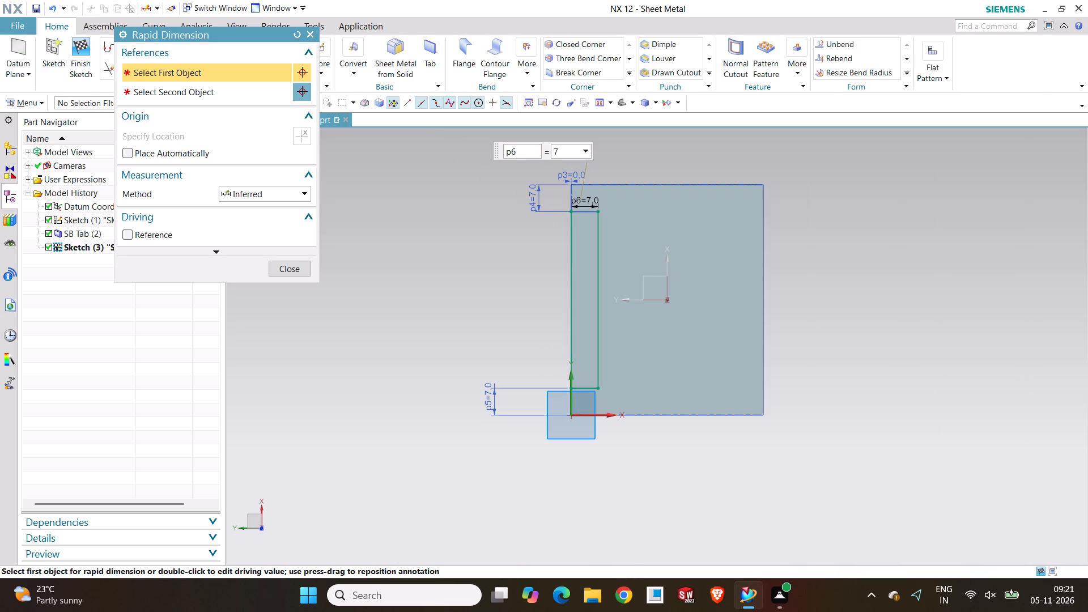
click(78, 55)
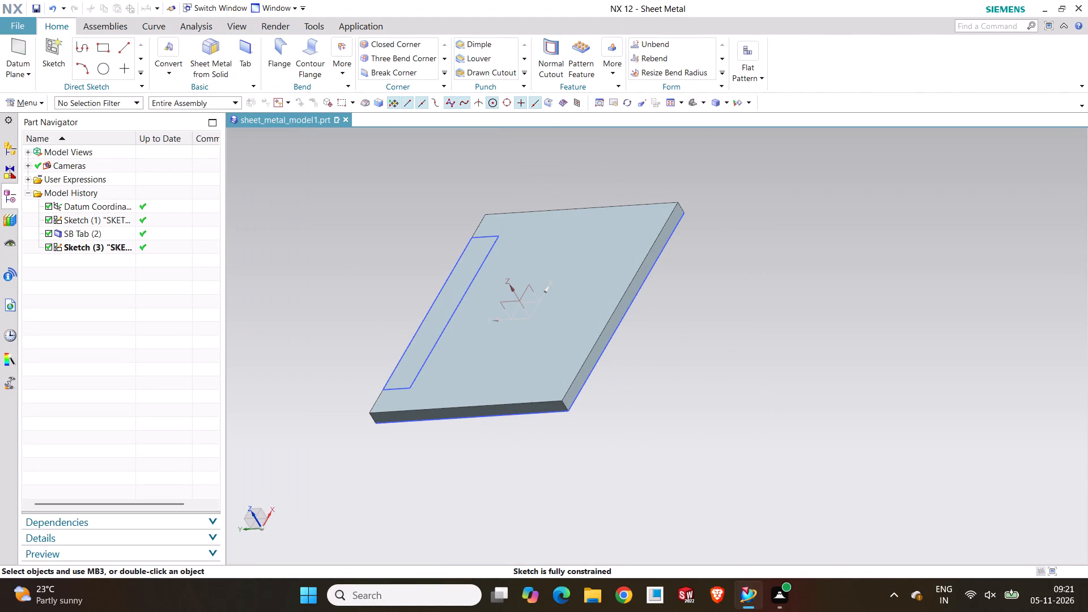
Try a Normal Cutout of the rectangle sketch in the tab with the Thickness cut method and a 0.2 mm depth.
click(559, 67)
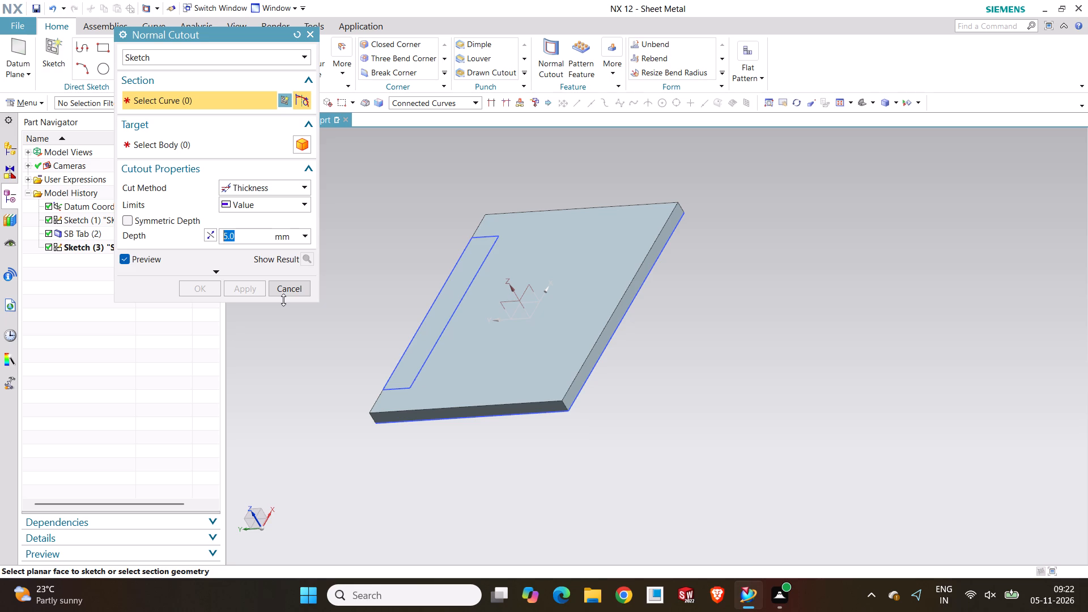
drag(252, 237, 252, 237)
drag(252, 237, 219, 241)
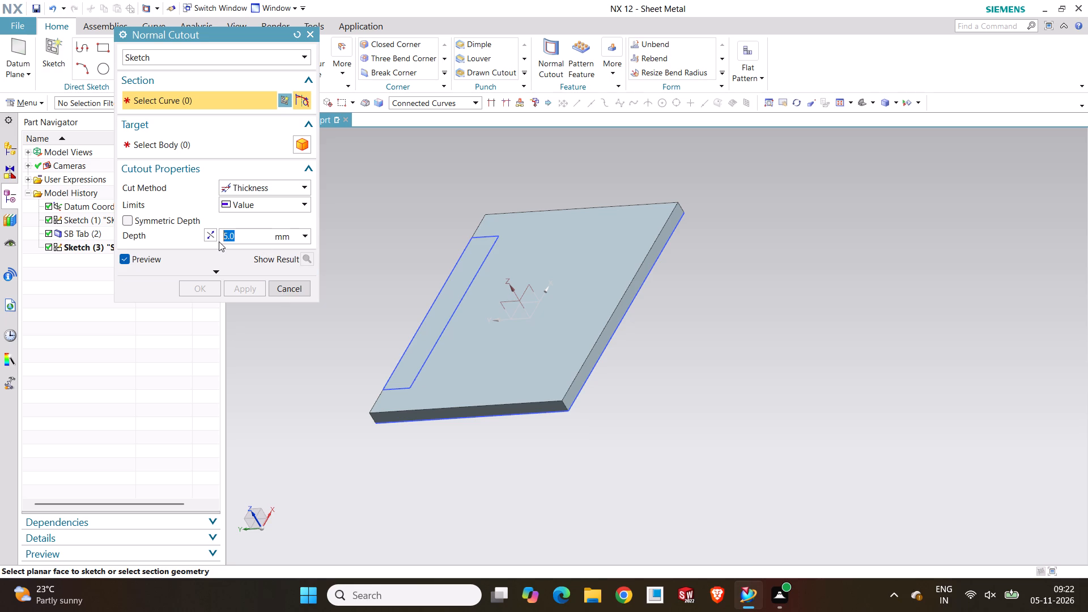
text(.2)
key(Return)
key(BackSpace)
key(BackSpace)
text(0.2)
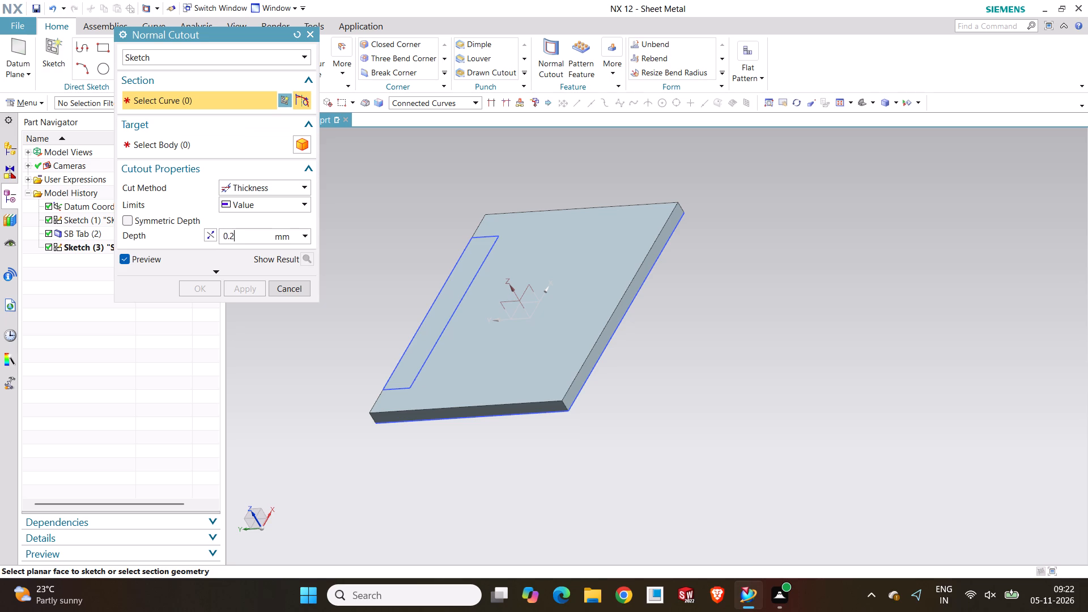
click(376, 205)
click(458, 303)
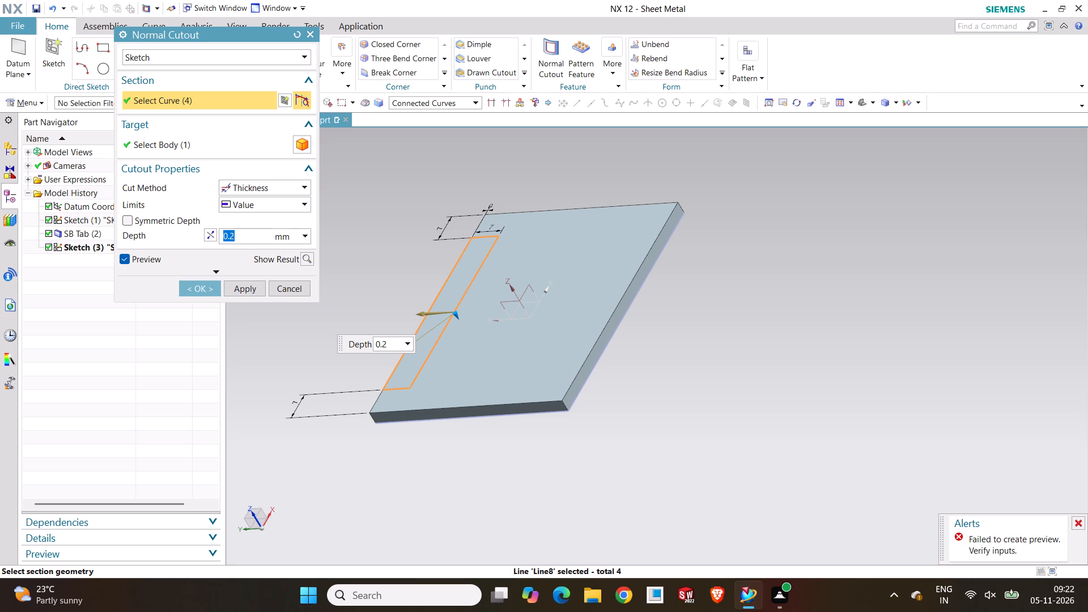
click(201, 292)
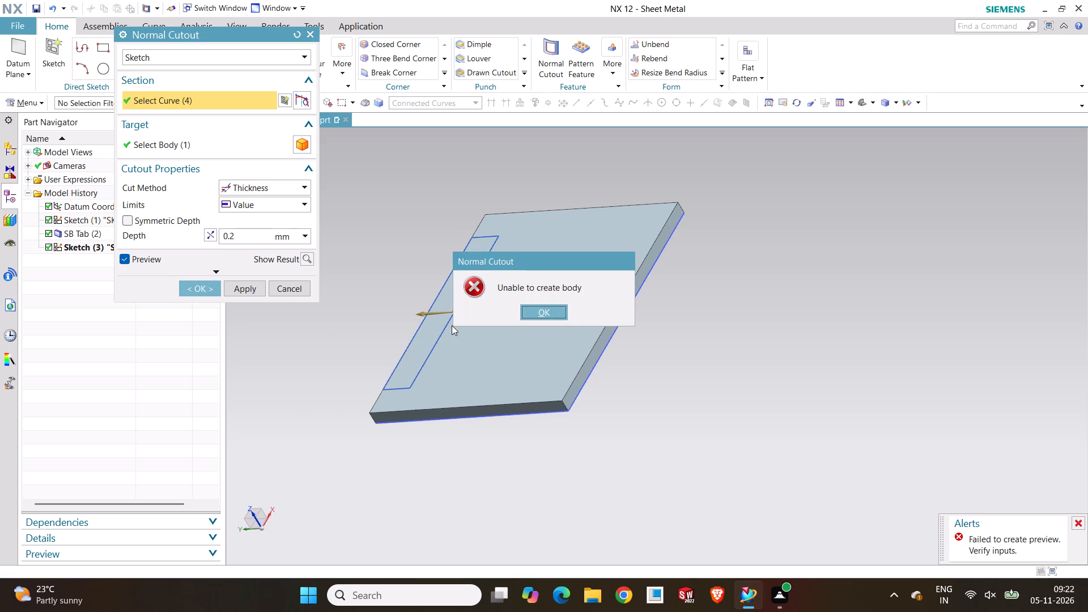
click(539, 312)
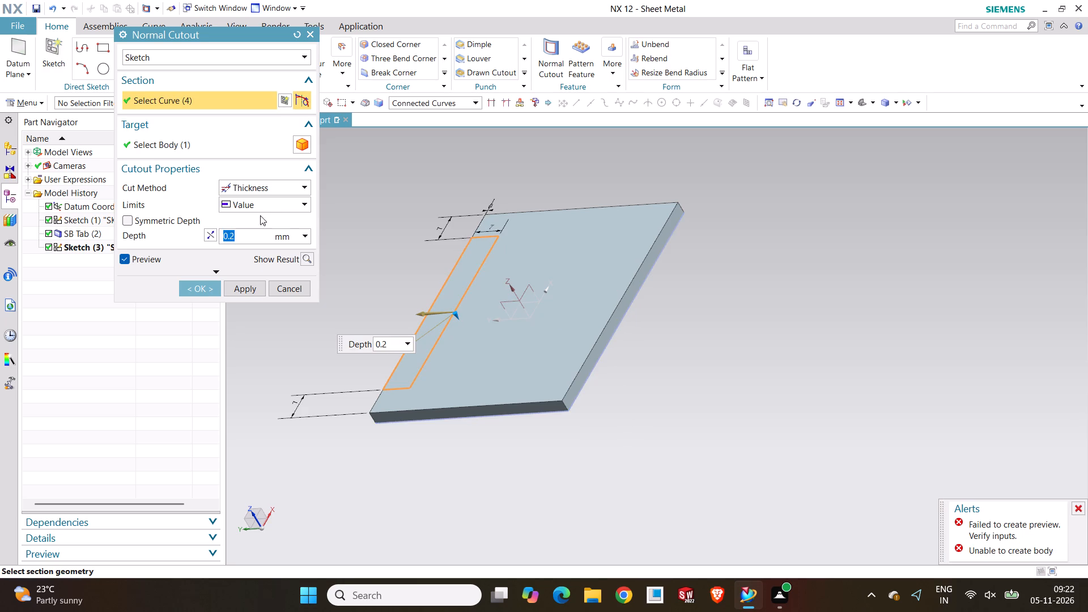
Set the Normal Cutout depth to 5 mm, reselect the rectangle sketch as the section and create the cutout.
click(228, 96)
click(299, 97)
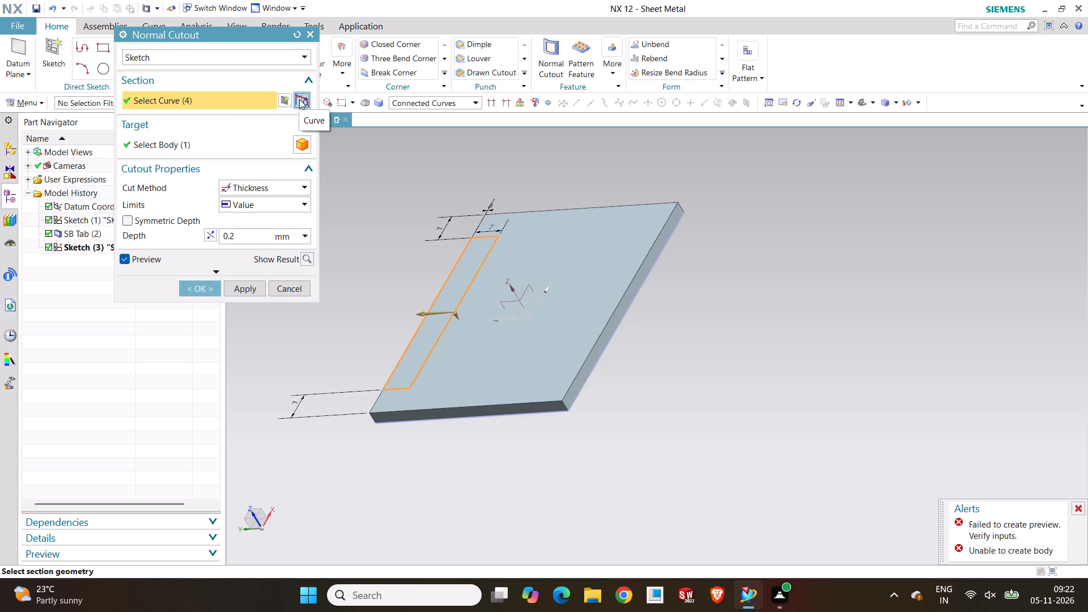
click(470, 287)
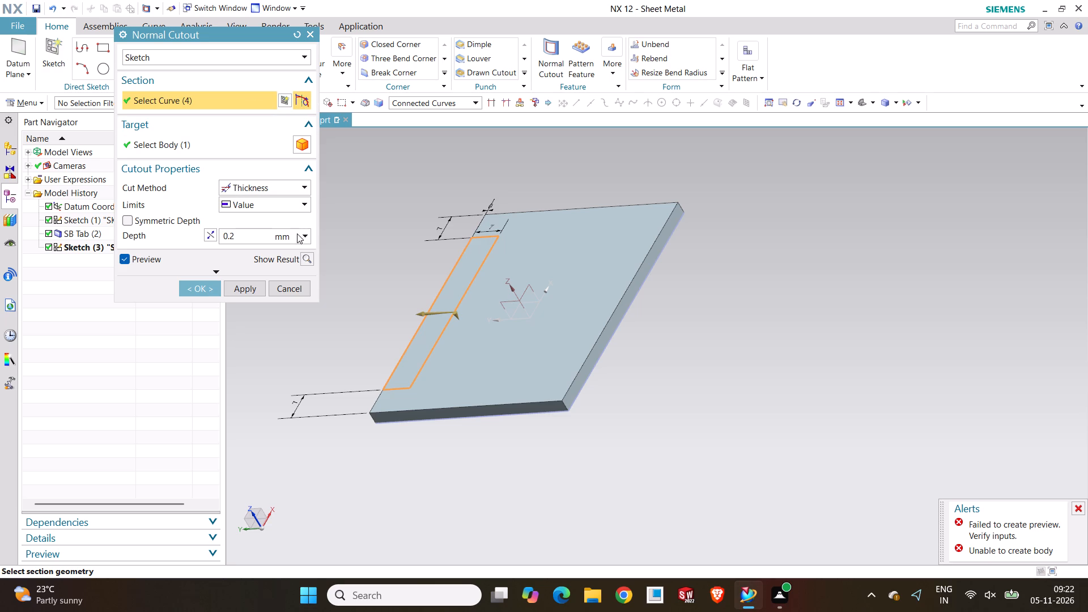
drag(264, 241, 164, 248)
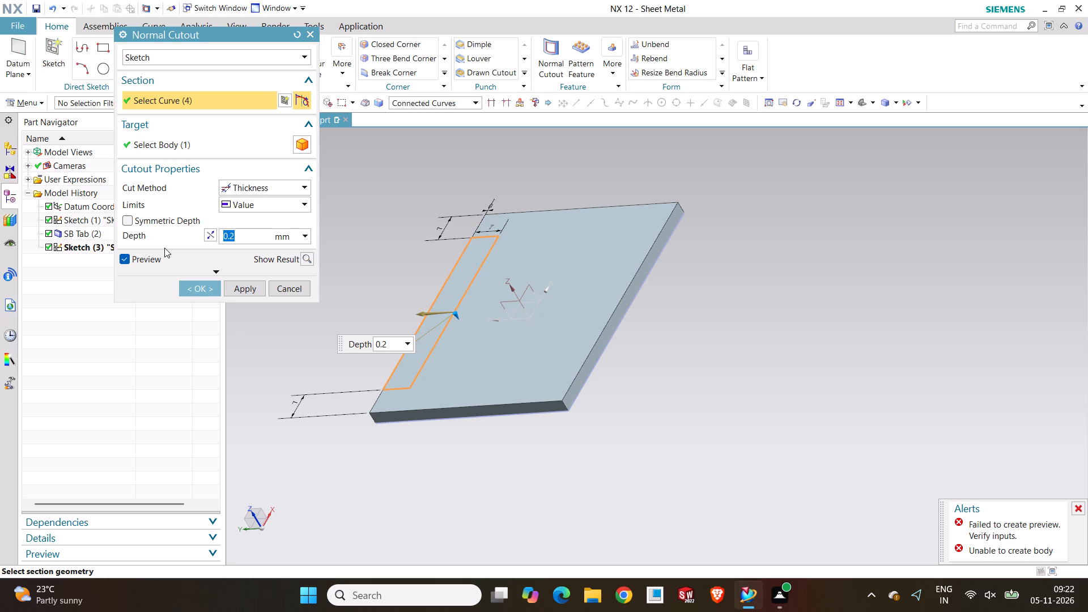
key(5)
click(375, 243)
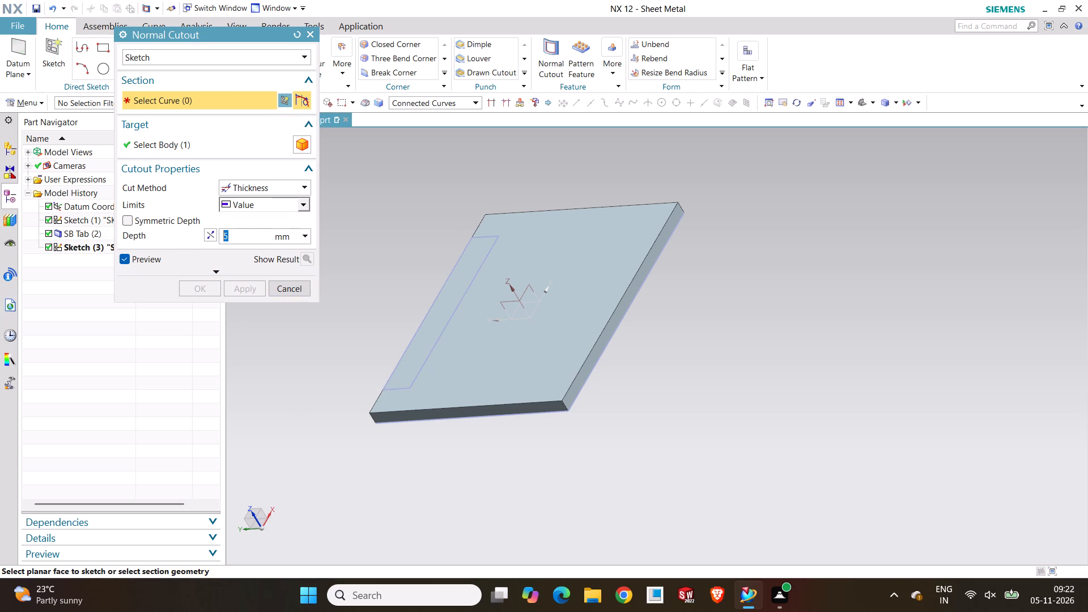
click(465, 290)
click(191, 287)
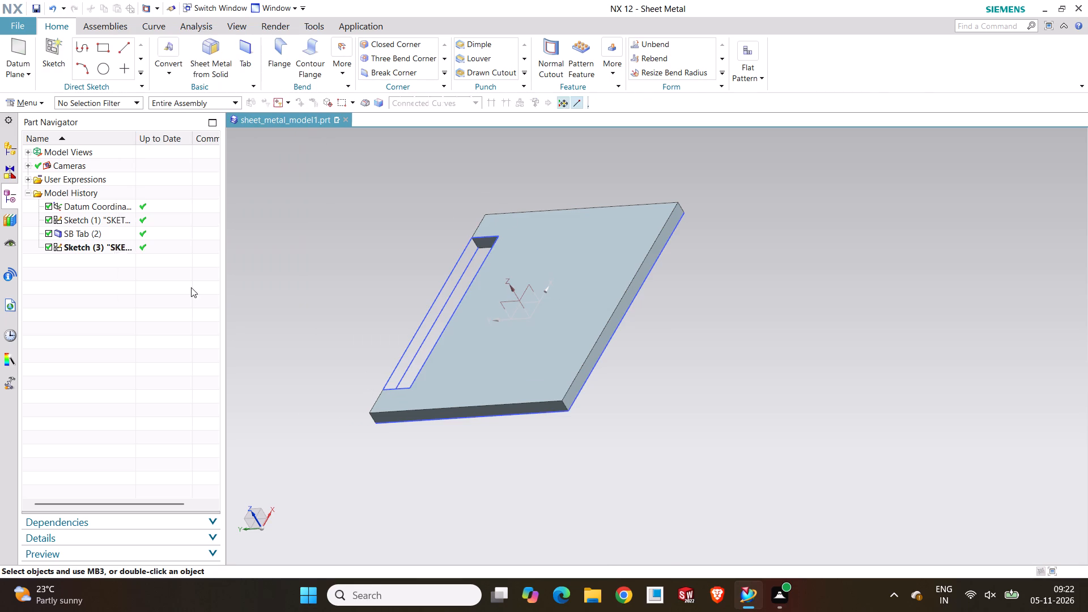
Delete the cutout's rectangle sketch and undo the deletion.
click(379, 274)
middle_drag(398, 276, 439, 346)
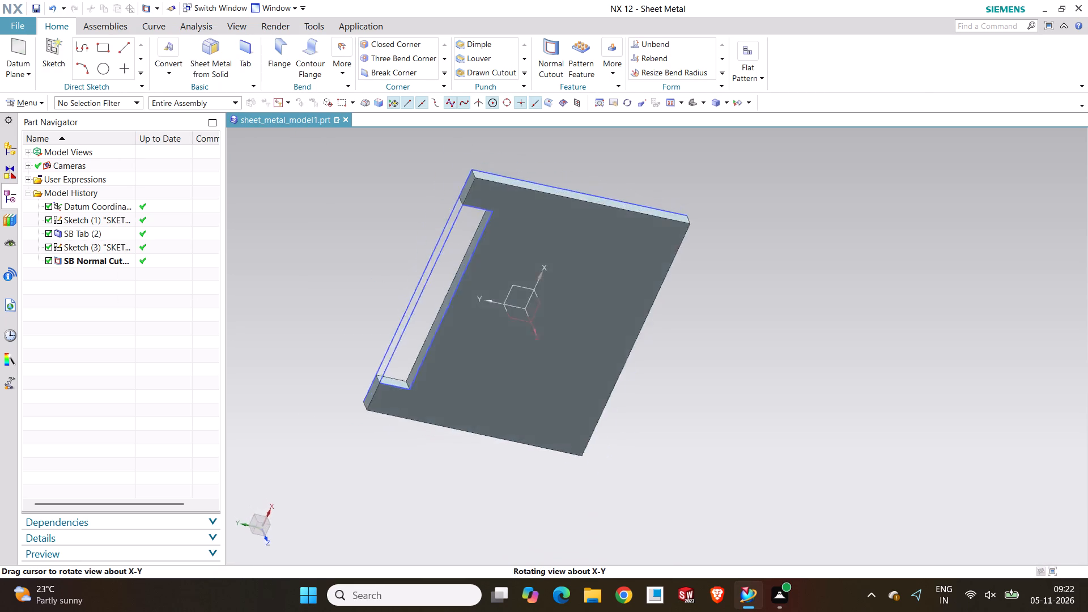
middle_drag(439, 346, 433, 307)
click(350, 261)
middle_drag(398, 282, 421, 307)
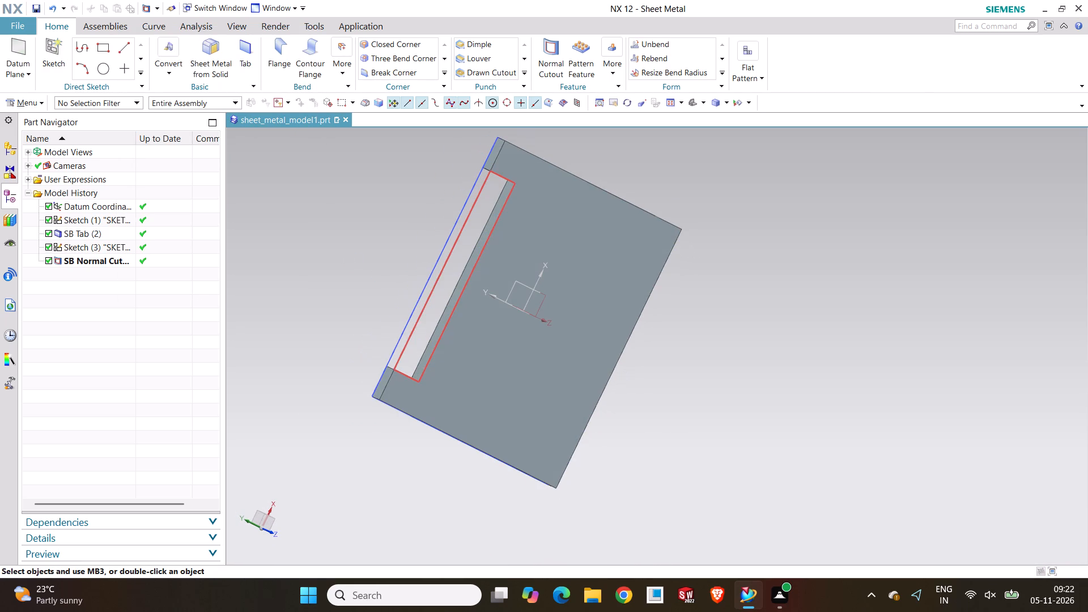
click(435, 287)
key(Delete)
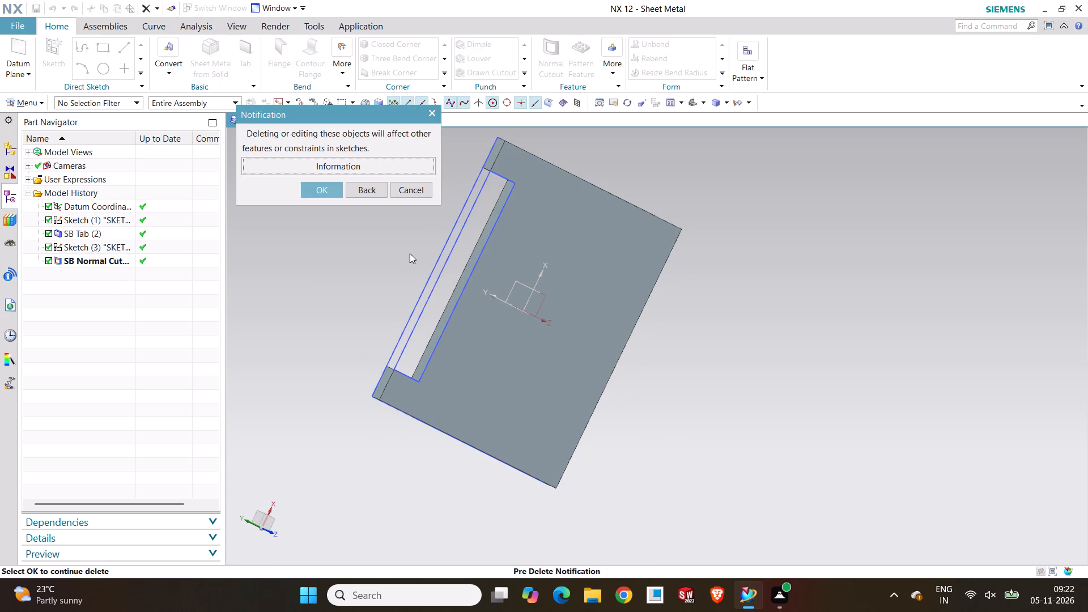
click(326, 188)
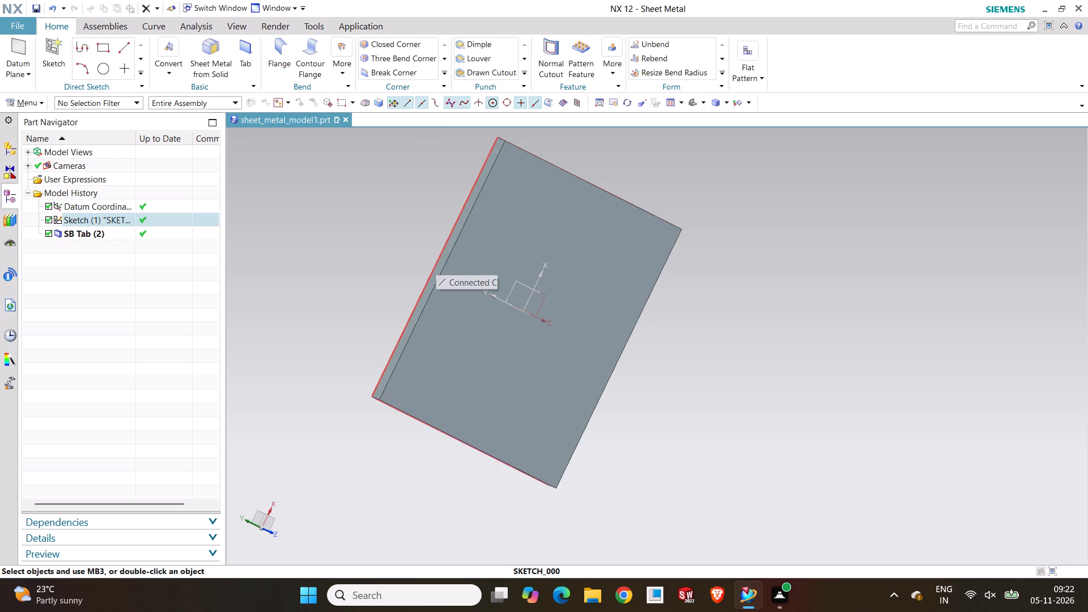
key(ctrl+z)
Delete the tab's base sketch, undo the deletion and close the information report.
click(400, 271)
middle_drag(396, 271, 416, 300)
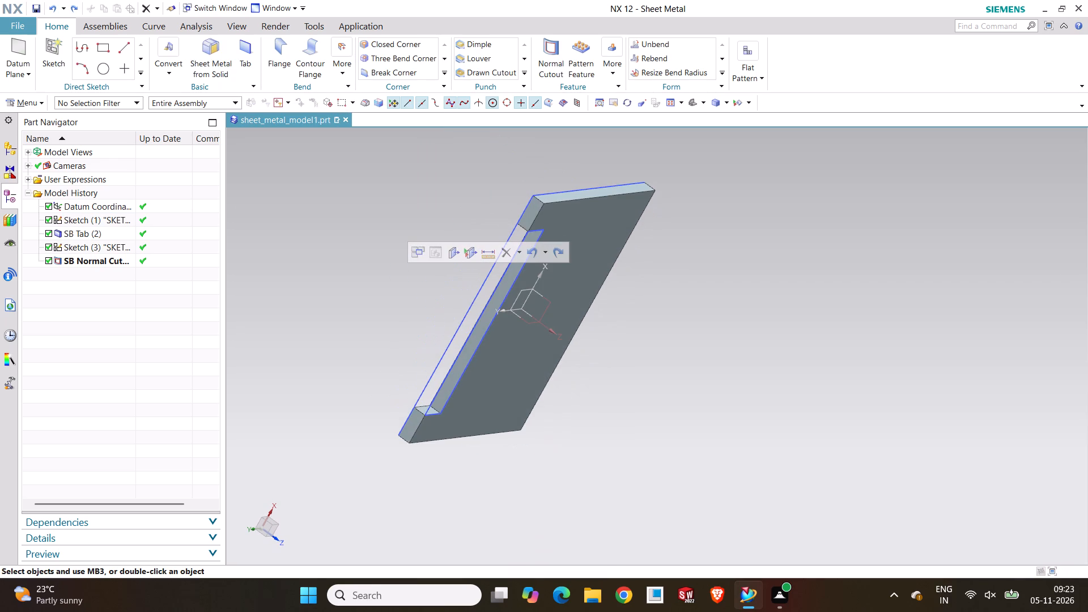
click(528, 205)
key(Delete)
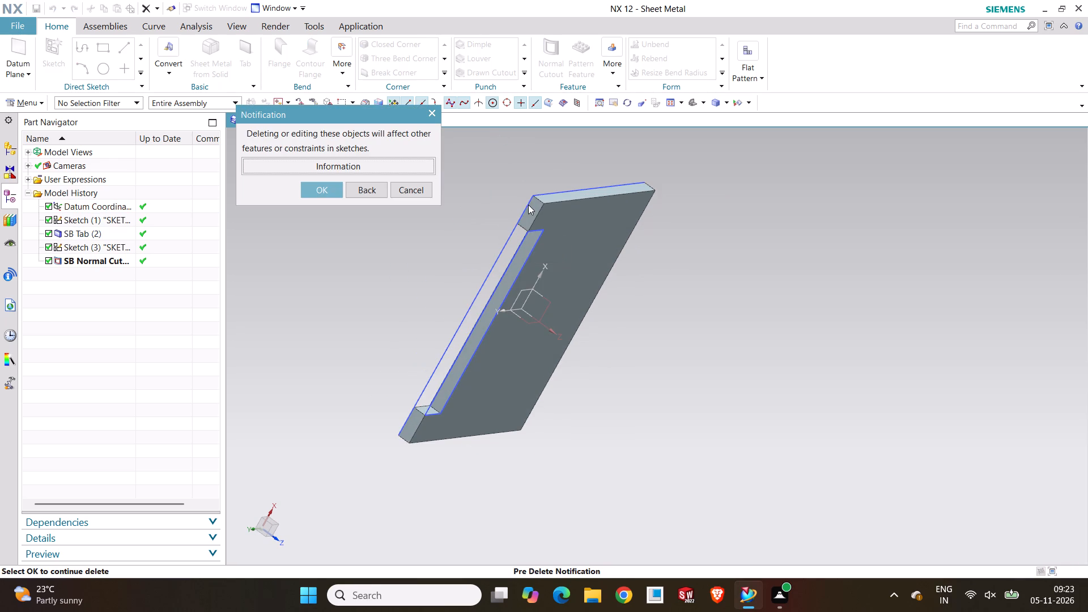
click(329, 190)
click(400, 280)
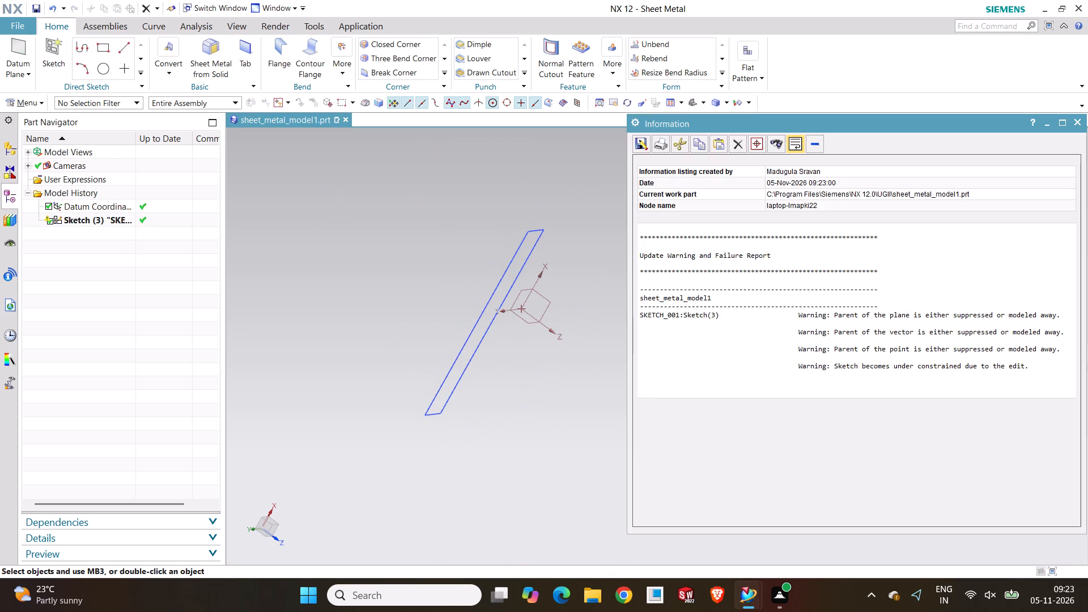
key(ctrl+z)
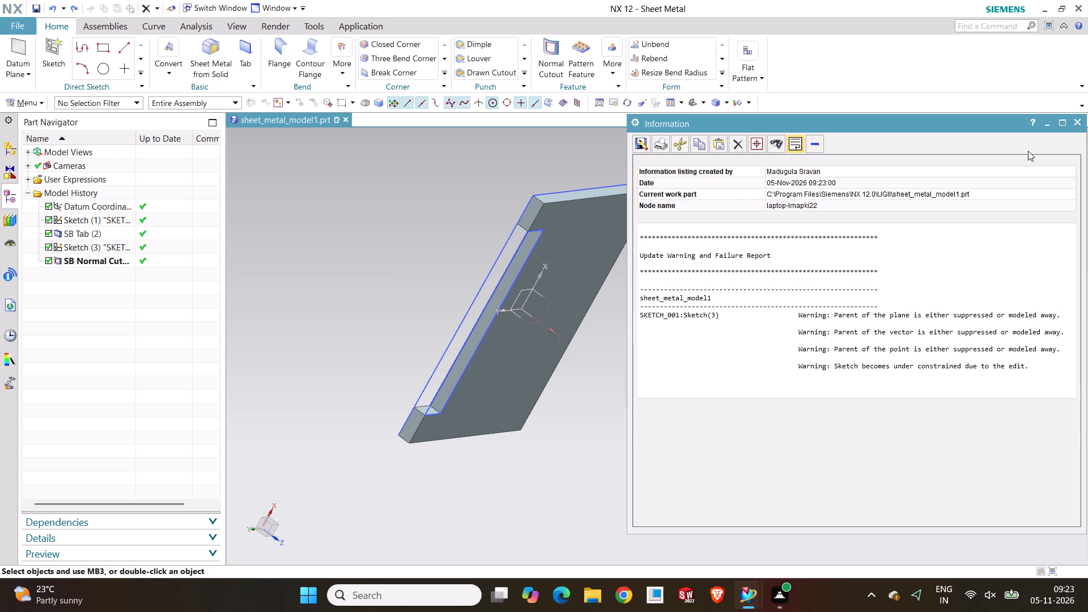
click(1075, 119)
Hide the cutout's rectangle sketch and the tab's base sketch.
click(350, 286)
middle_drag(541, 353, 533, 353)
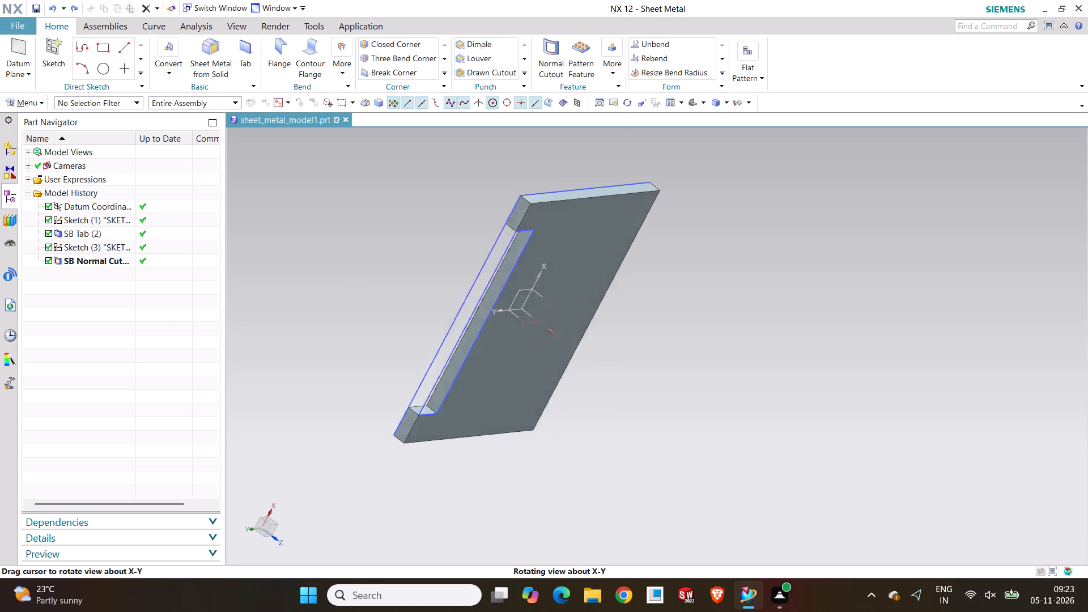
middle_drag(533, 353, 509, 286)
scroll(509, 287, up, 3)
middle_drag(509, 287, 507, 317)
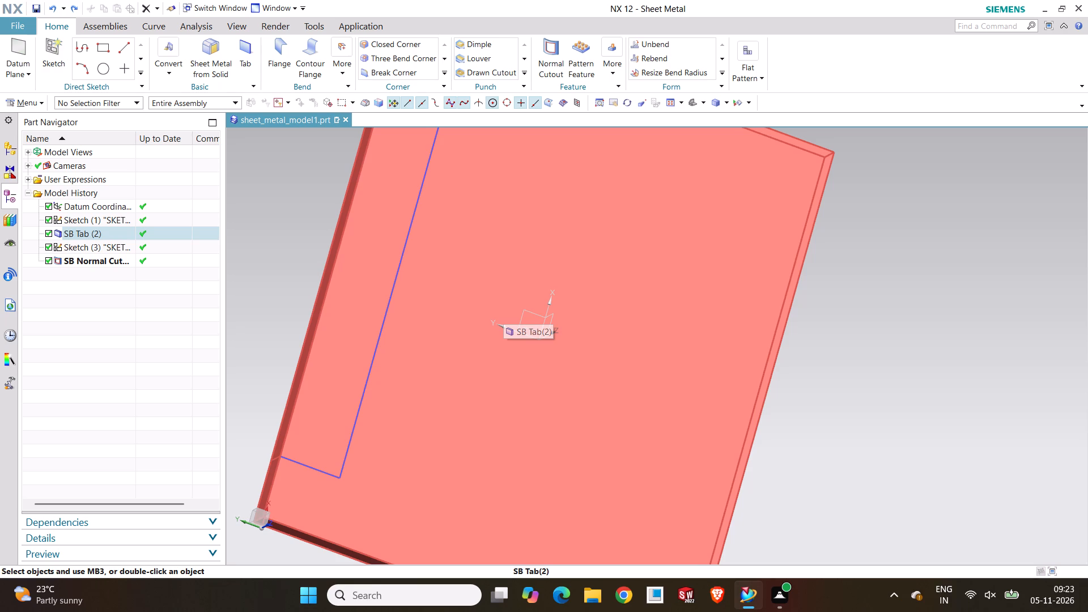
click(346, 233)
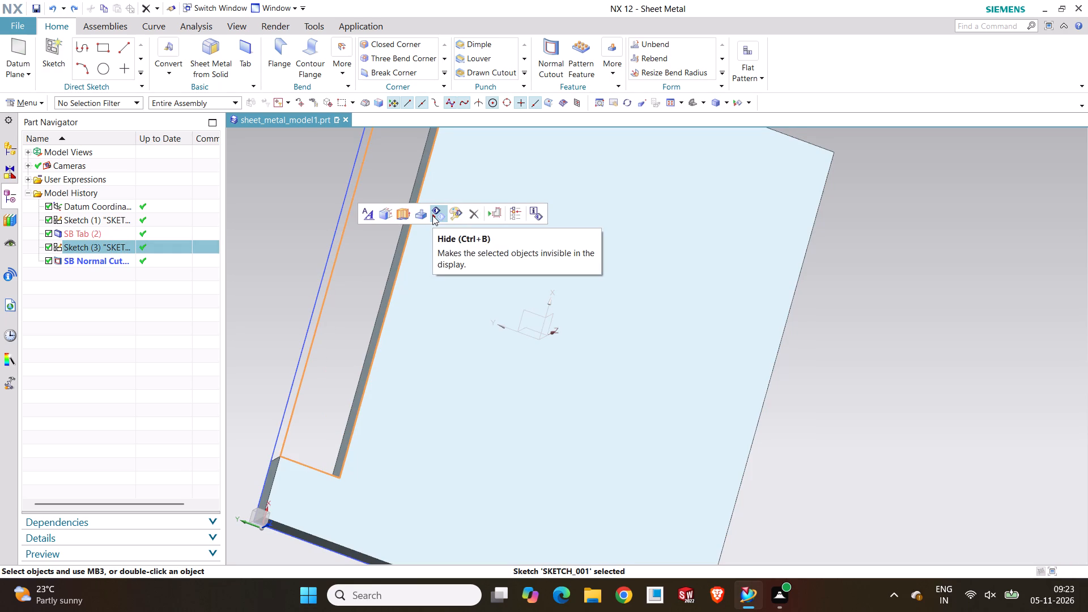
click(432, 215)
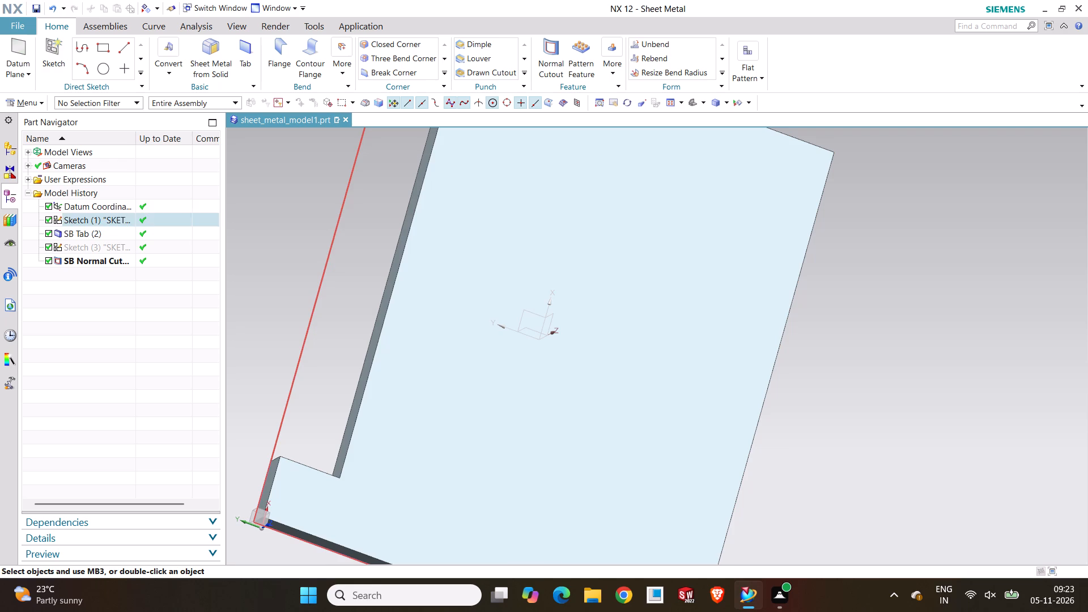
click(331, 246)
click(419, 233)
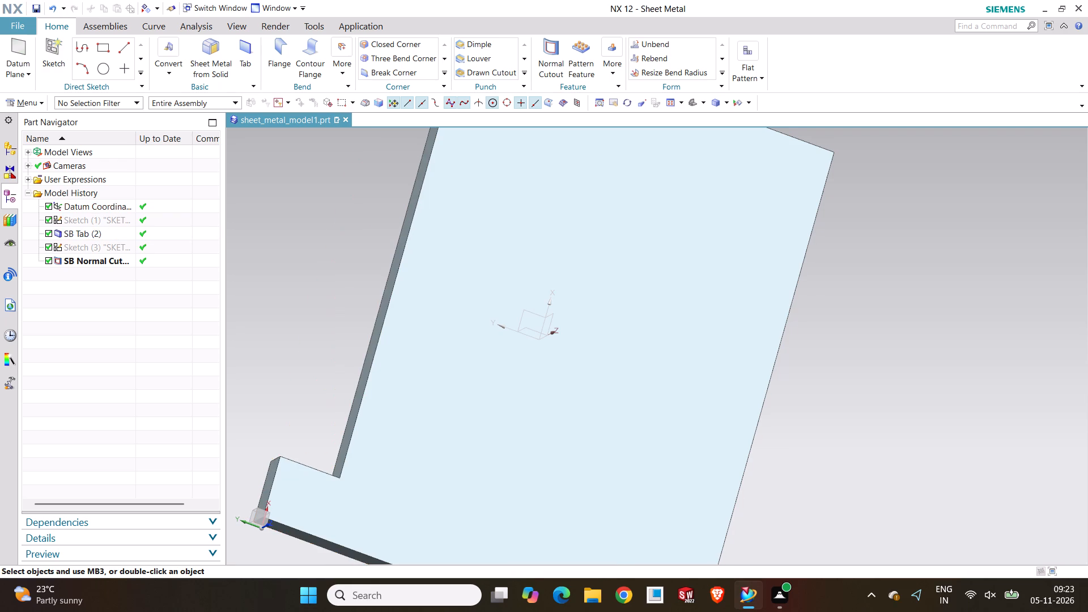
Examine the tab and its long-edge cutout from several angles.
click(330, 267)
scroll(354, 269, up, 3)
scroll(376, 282, down, 5)
scroll(486, 305, down, 3)
middle_drag(487, 307, 448, 293)
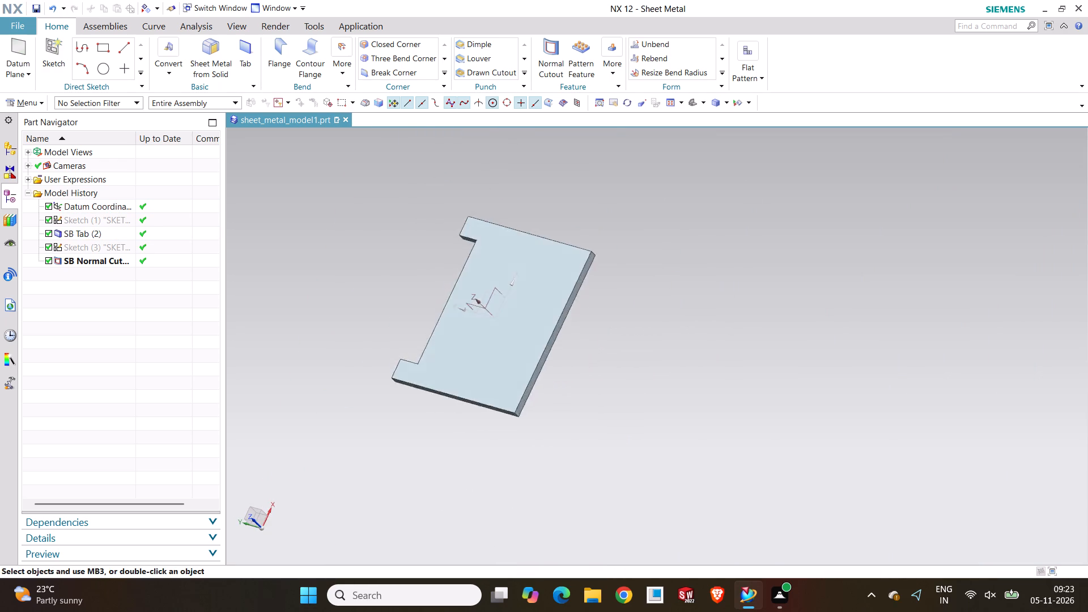
scroll(420, 351, up, 1)
middle_drag(447, 357, 487, 373)
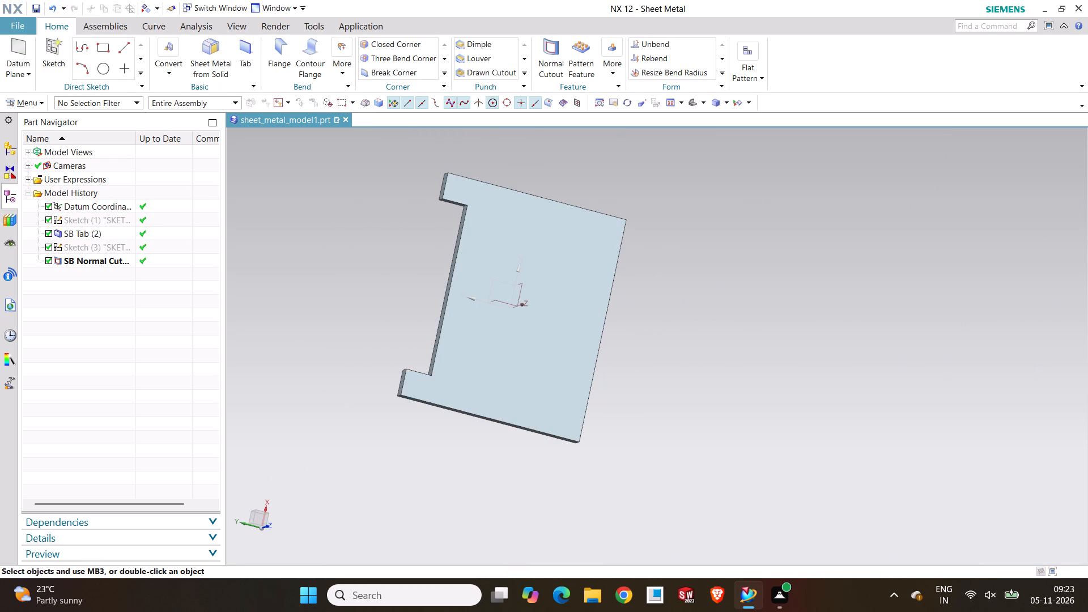
scroll(583, 358, down, 1)
middle_drag(657, 407, 636, 339)
scroll(503, 299, down, 5)
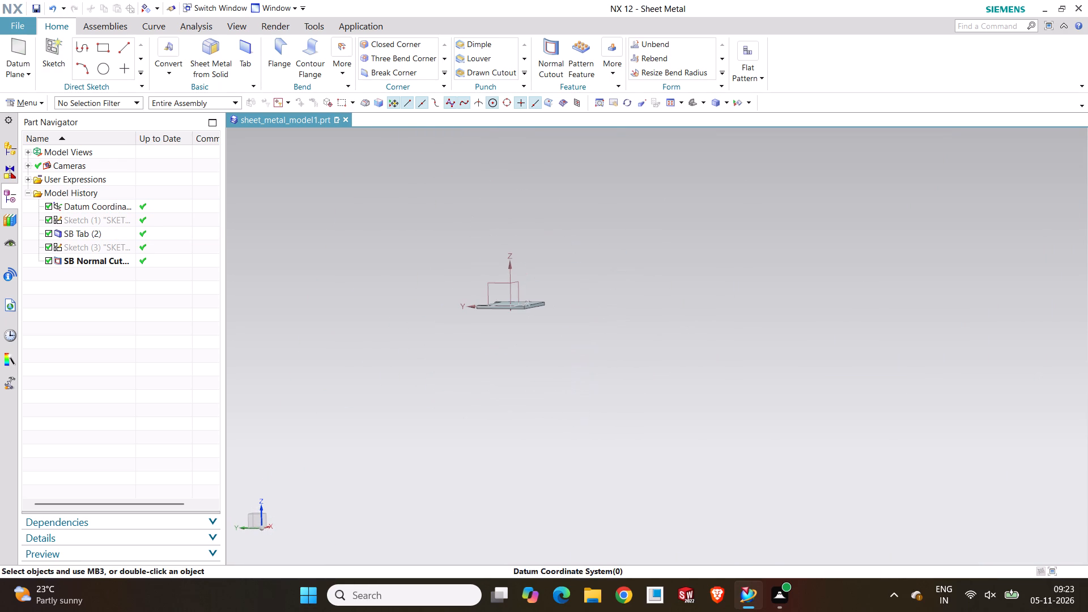
scroll(512, 277, up, 7)
middle_drag(519, 327, 520, 393)
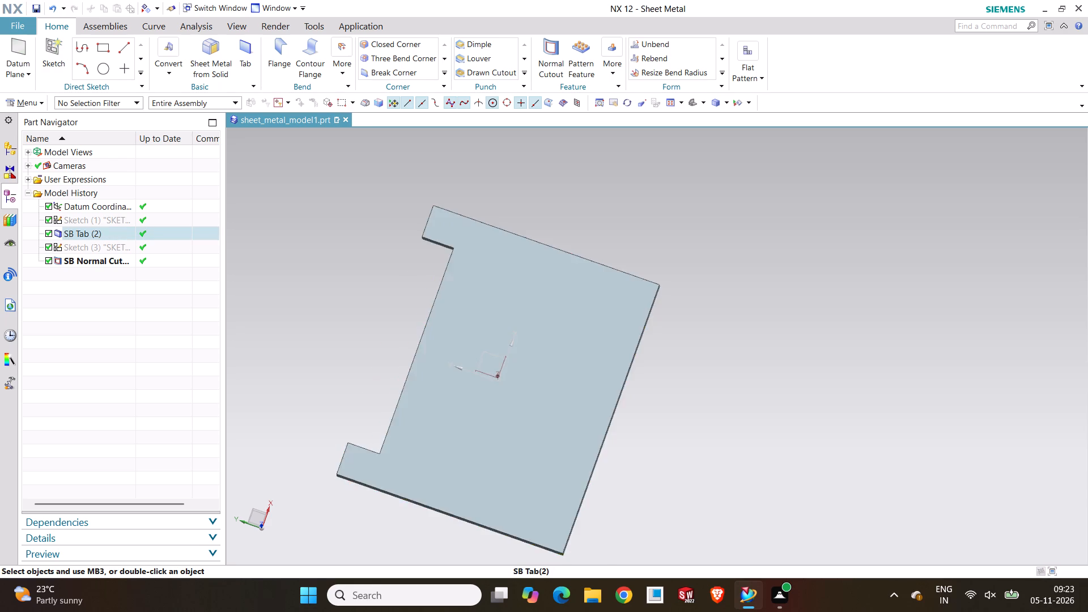
scroll(530, 413, up, 2)
scroll(530, 413, down, 2)
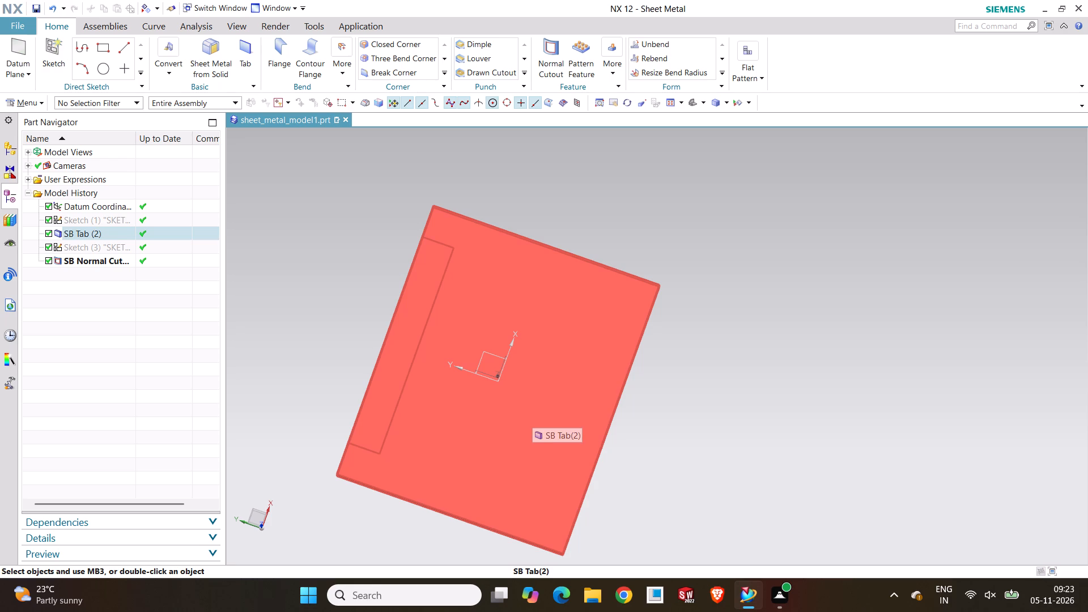
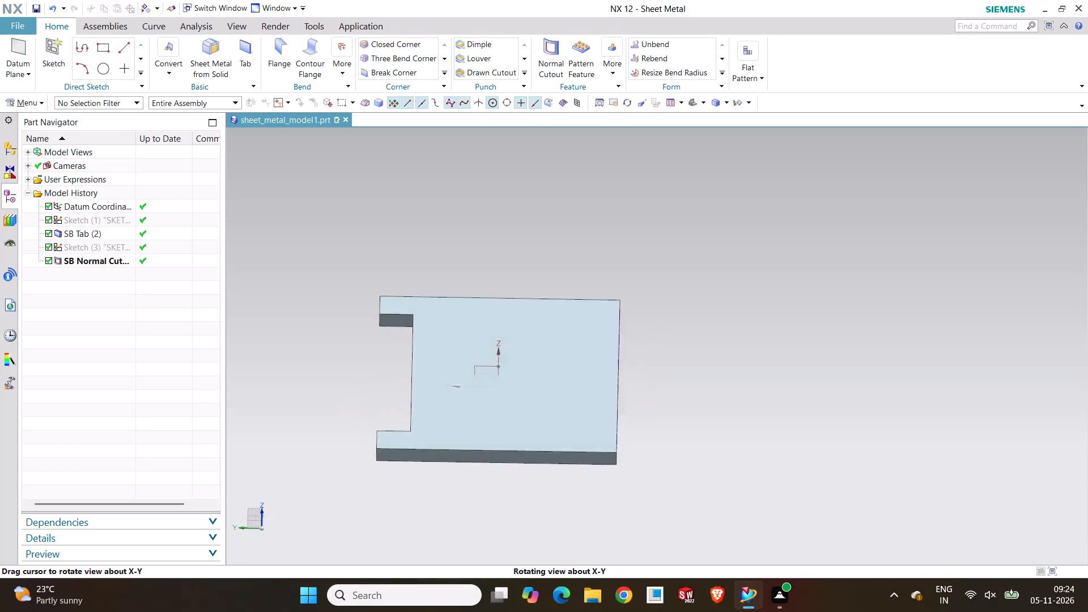
Examine the tab's faces, thickness and long-edge cutout from several angles and distances.
scroll(539, 418, down, 3)
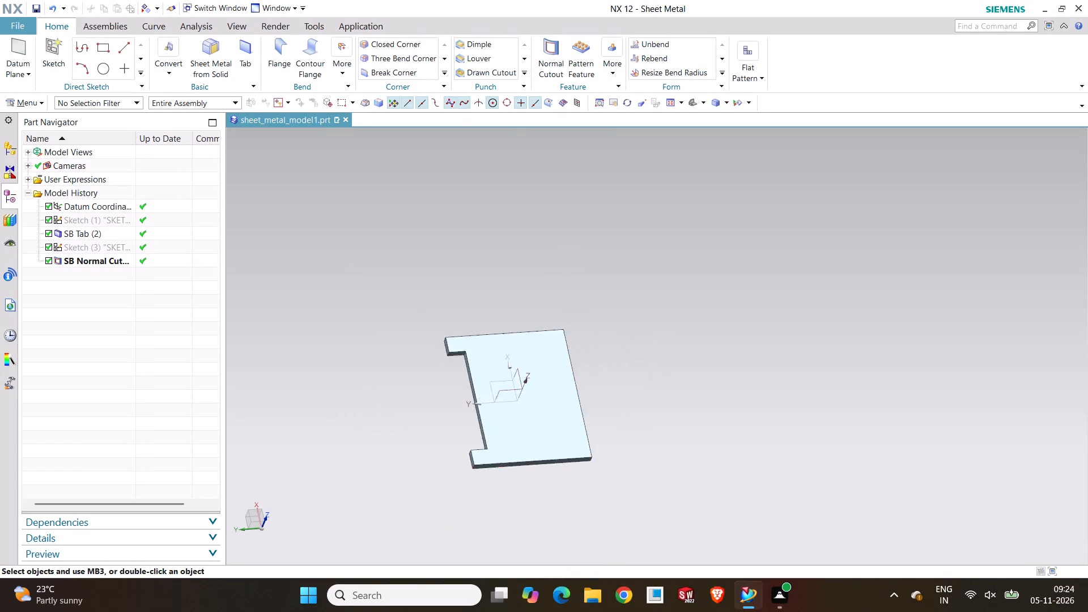
scroll(538, 419, up, 4)
middle_drag(532, 415, 513, 376)
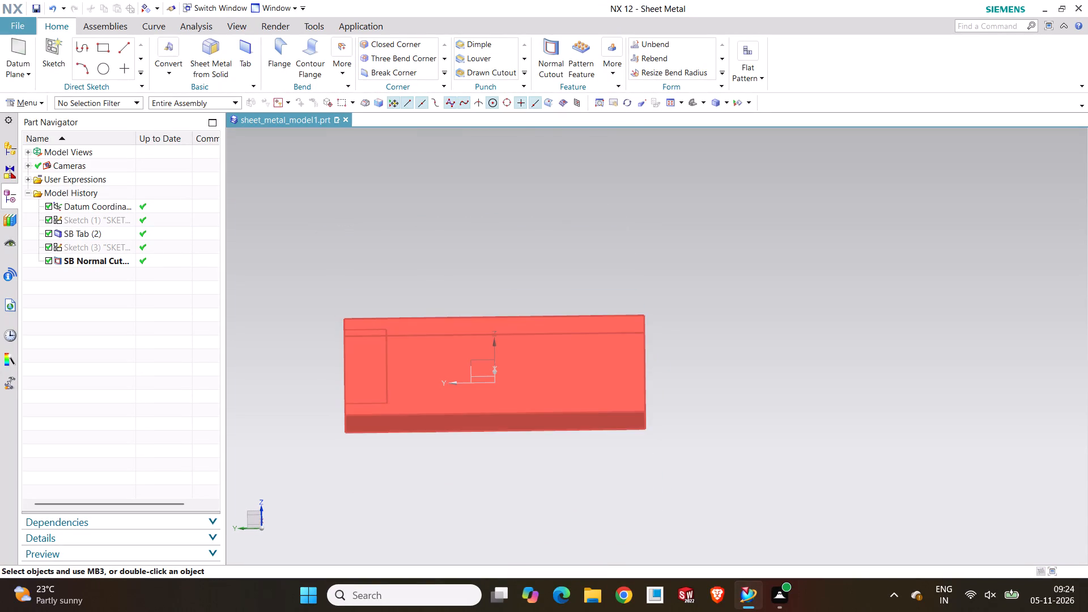
scroll(766, 342, up, 3)
scroll(766, 342, down, 1)
middle_click(766, 343)
scroll(695, 389, up, 3)
scroll(567, 398, up, 7)
scroll(567, 398, down, 1)
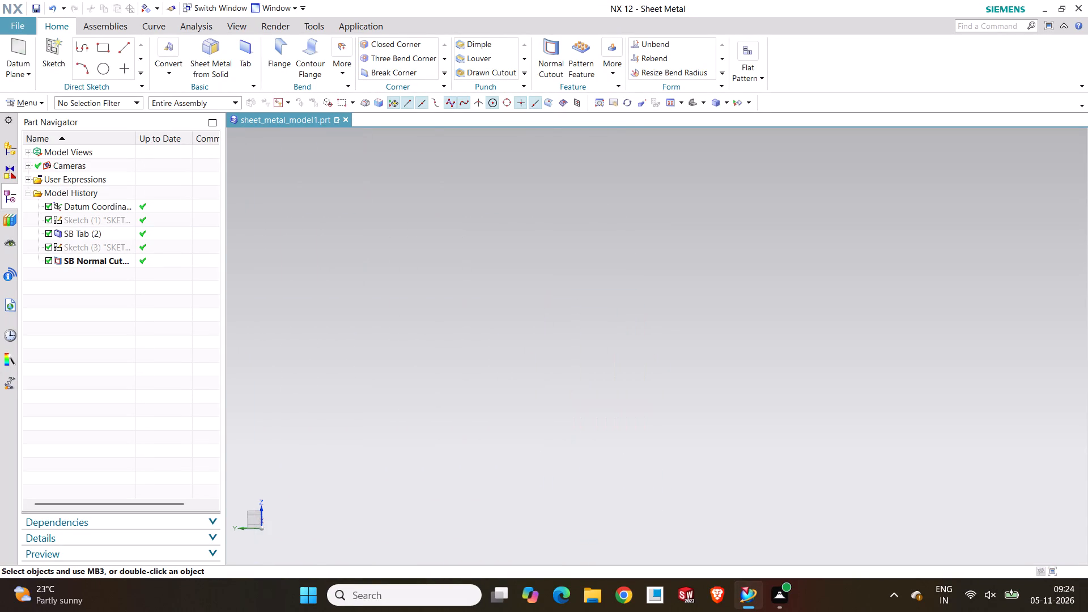
scroll(567, 398, down, 11)
scroll(295, 376, up, 1)
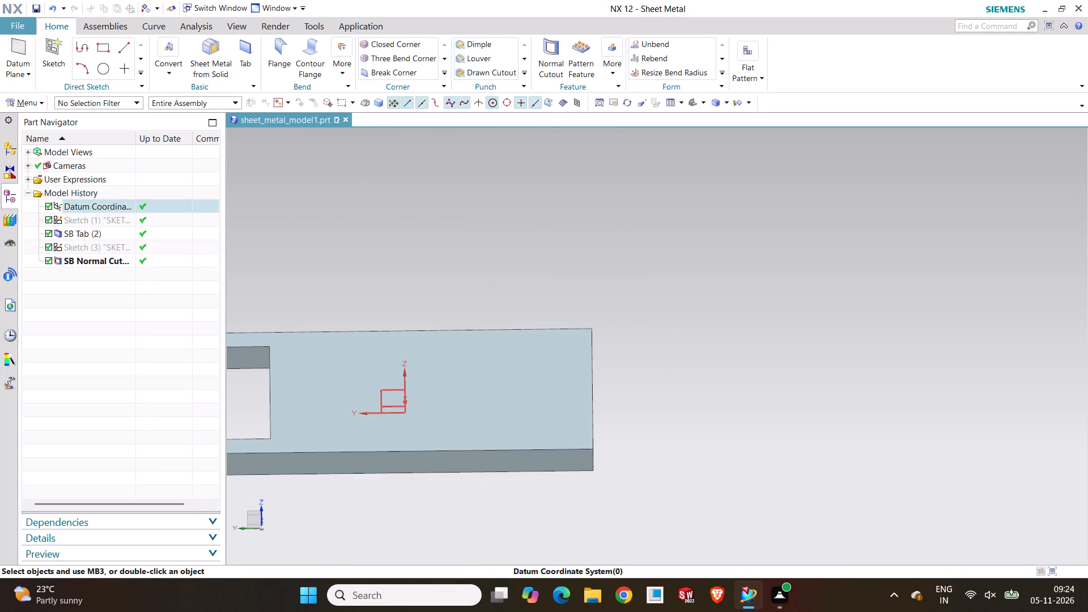
scroll(386, 390, up, 1)
scroll(386, 390, down, 3)
scroll(386, 390, up, 3)
scroll(386, 390, down, 4)
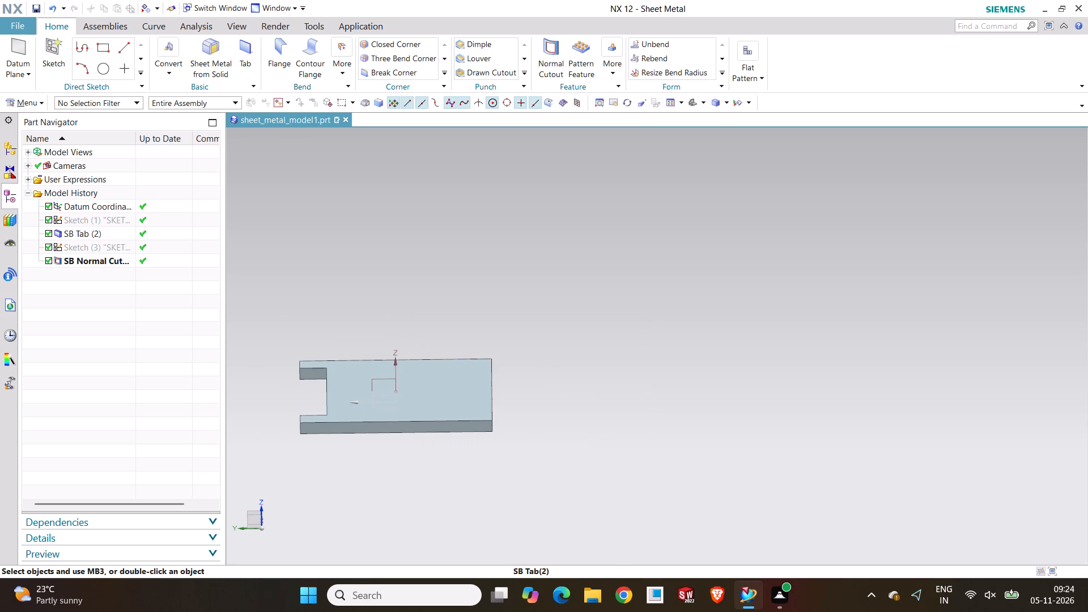
middle_drag(414, 317, 426, 349)
scroll(411, 365, down, 4)
scroll(396, 376, up, 5)
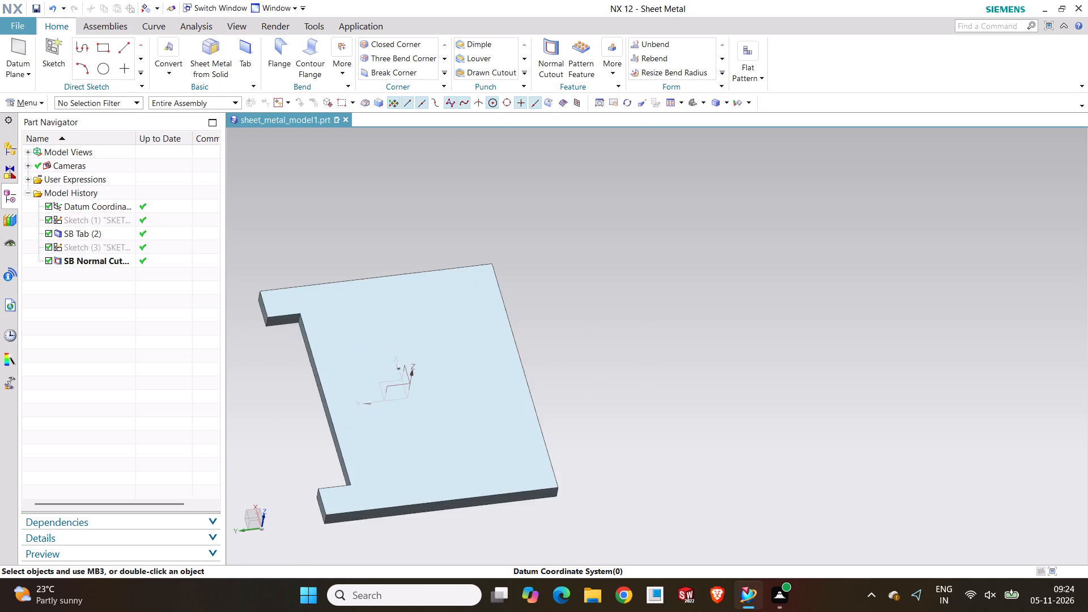
scroll(396, 376, up, 3)
middle_drag(396, 376, 379, 337)
scroll(379, 337, up, 3)
scroll(439, 382, down, 4)
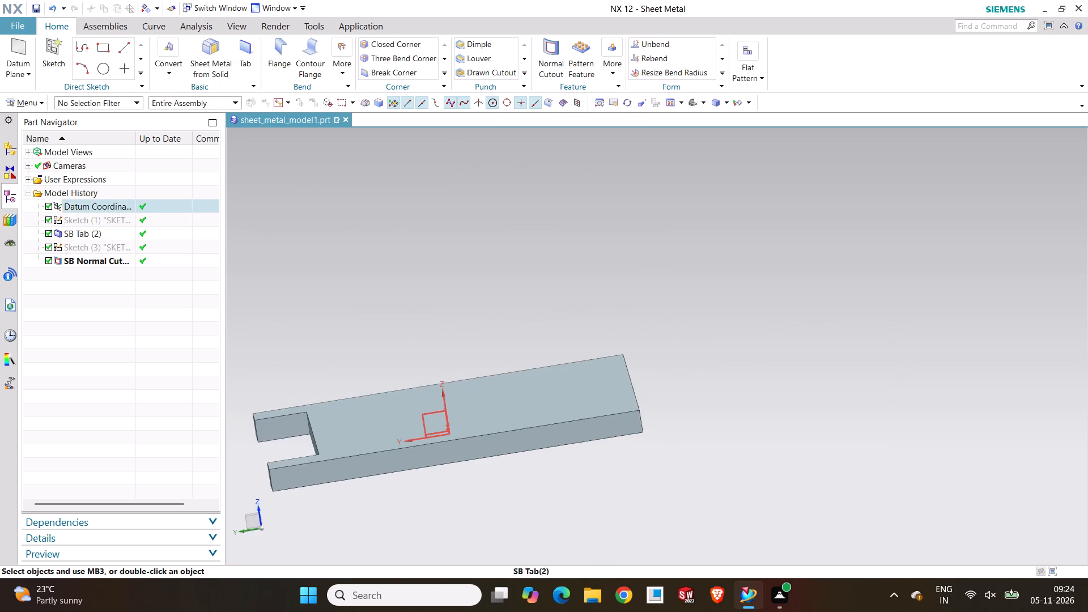
middle_drag(444, 387, 462, 421)
scroll(368, 419, up, 4)
scroll(368, 419, down, 9)
scroll(313, 431, up, 3)
scroll(313, 431, down, 4)
scroll(313, 431, up, 4)
scroll(322, 430, down, 2)
scroll(368, 441, up, 2)
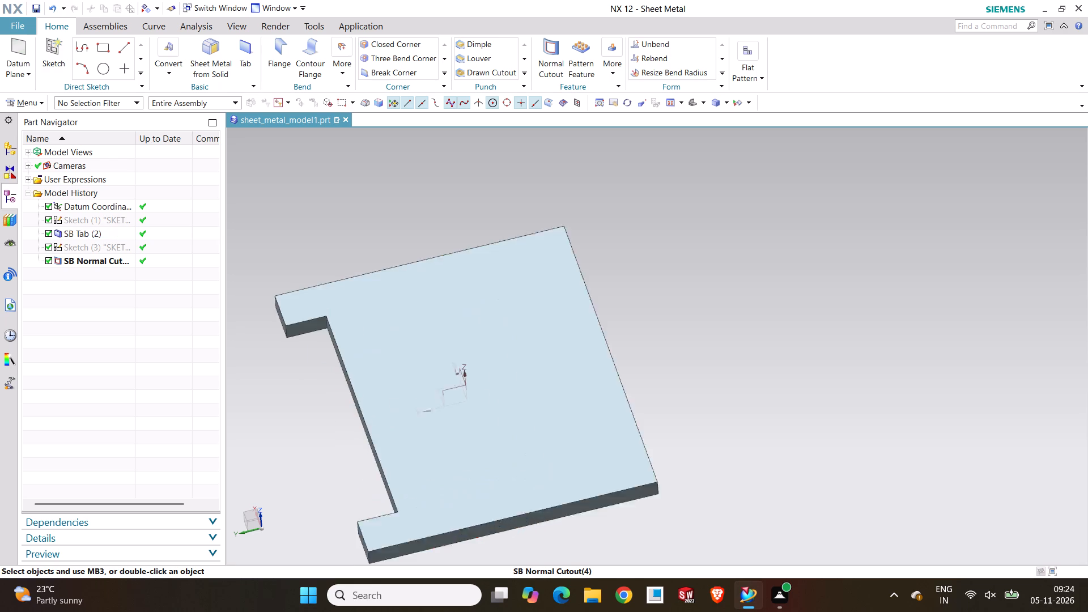
scroll(368, 441, up, 2)
scroll(368, 441, down, 3)
scroll(368, 441, up, 3)
scroll(368, 441, down, 3)
scroll(321, 453, up, 3)
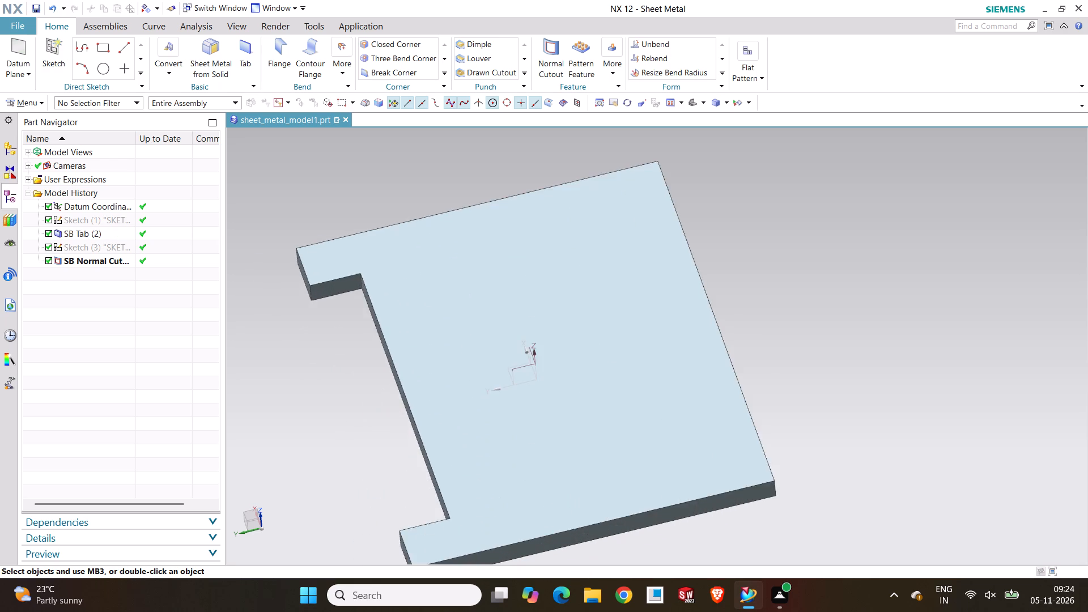
scroll(321, 451, down, 3)
middle_drag(324, 451, 670, 444)
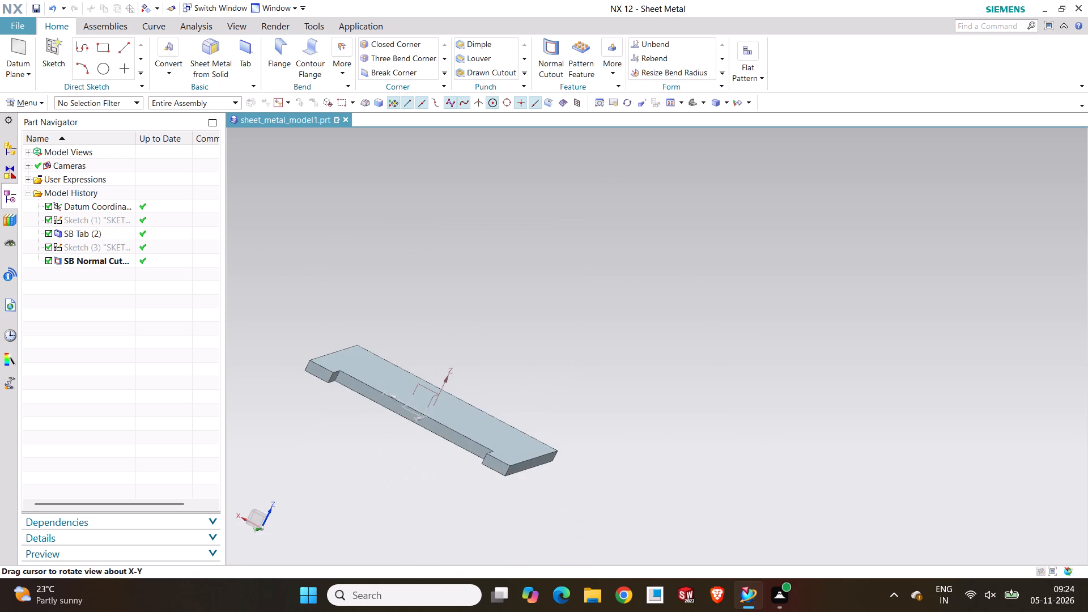
scroll(456, 458, up, 2)
middle_drag(456, 458, 430, 472)
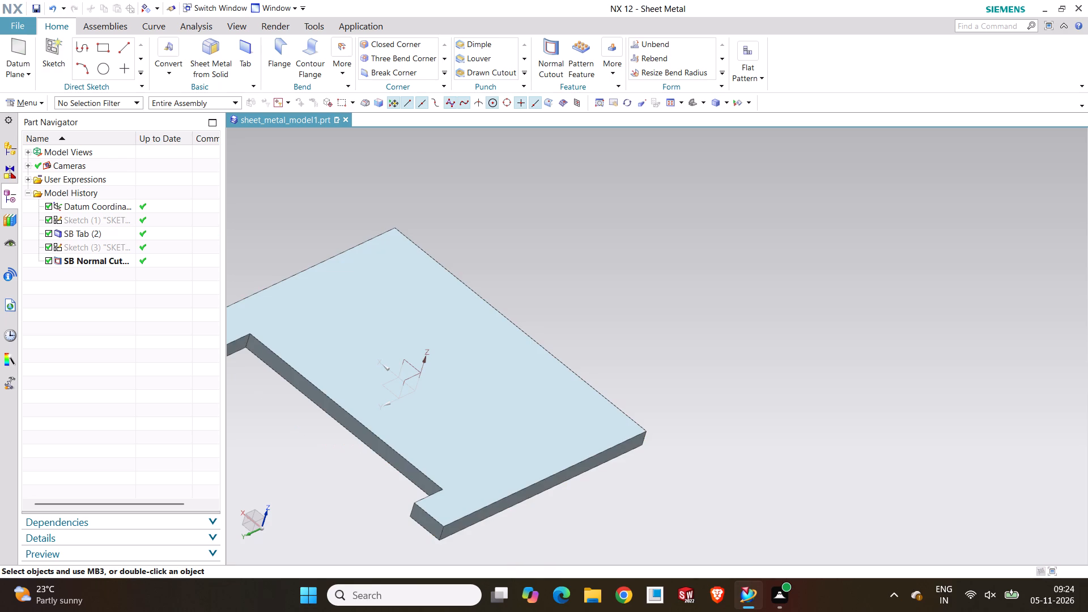
scroll(539, 380, up, 2)
scroll(539, 355, down, 4)
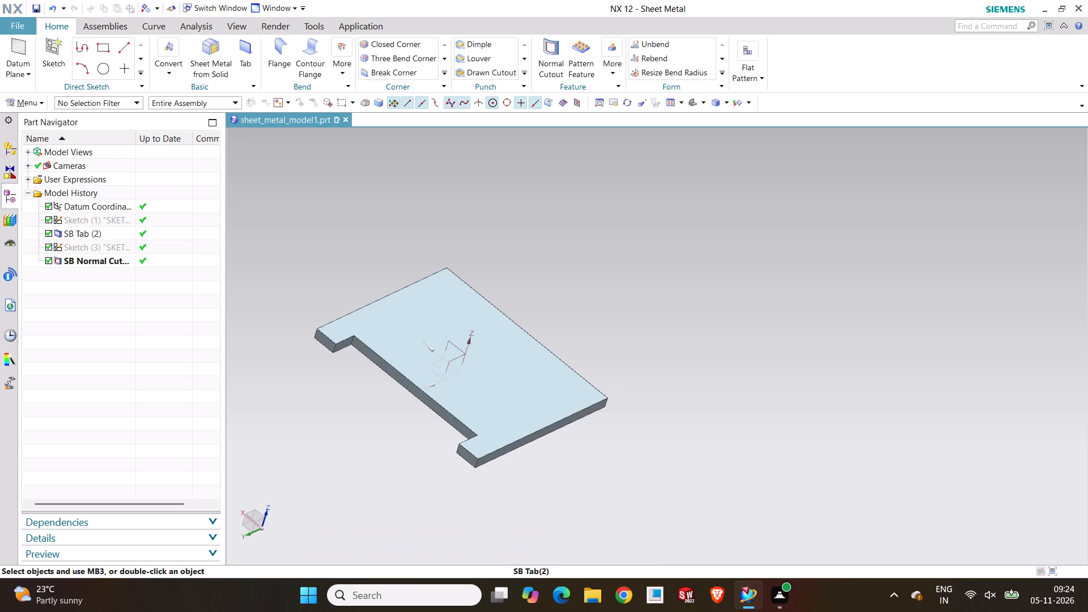
middle_drag(539, 355, 493, 413)
middle_drag(507, 389, 523, 333)
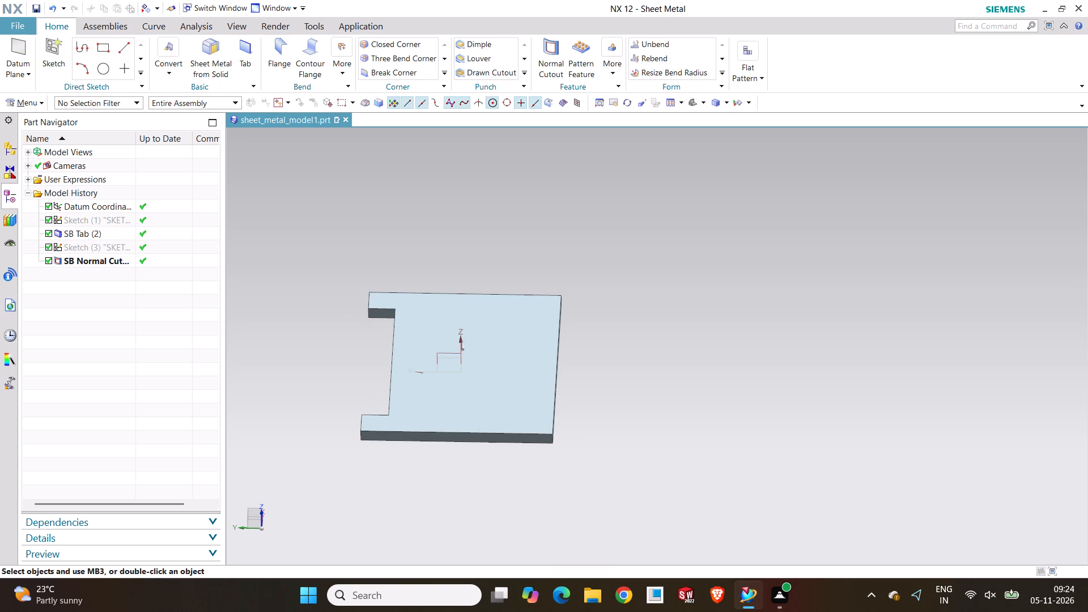
scroll(479, 417, down, 2)
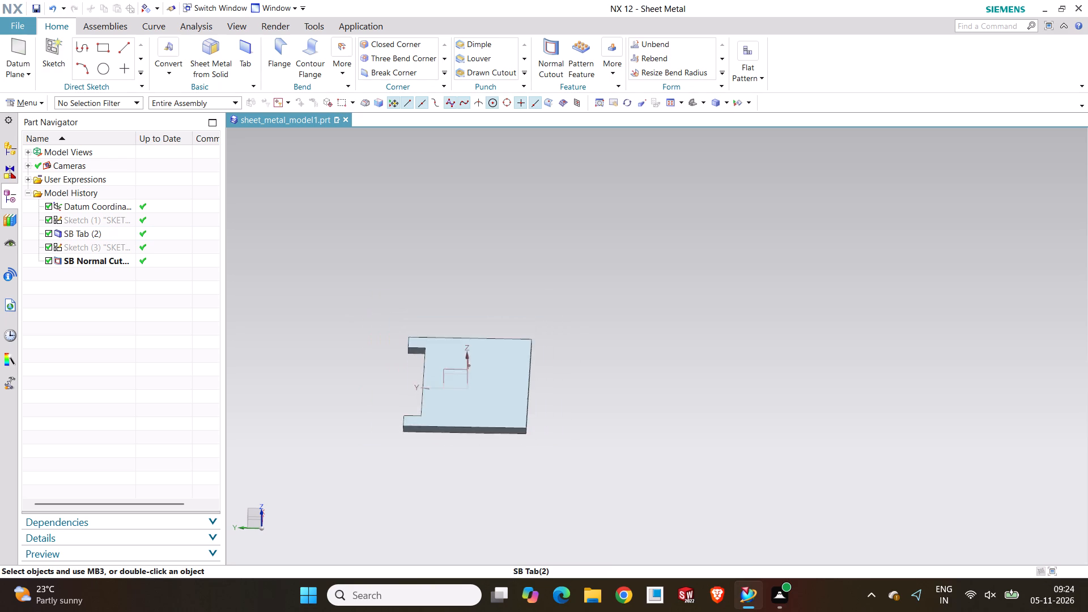
scroll(479, 417, up, 3)
middle_drag(472, 331, 511, 339)
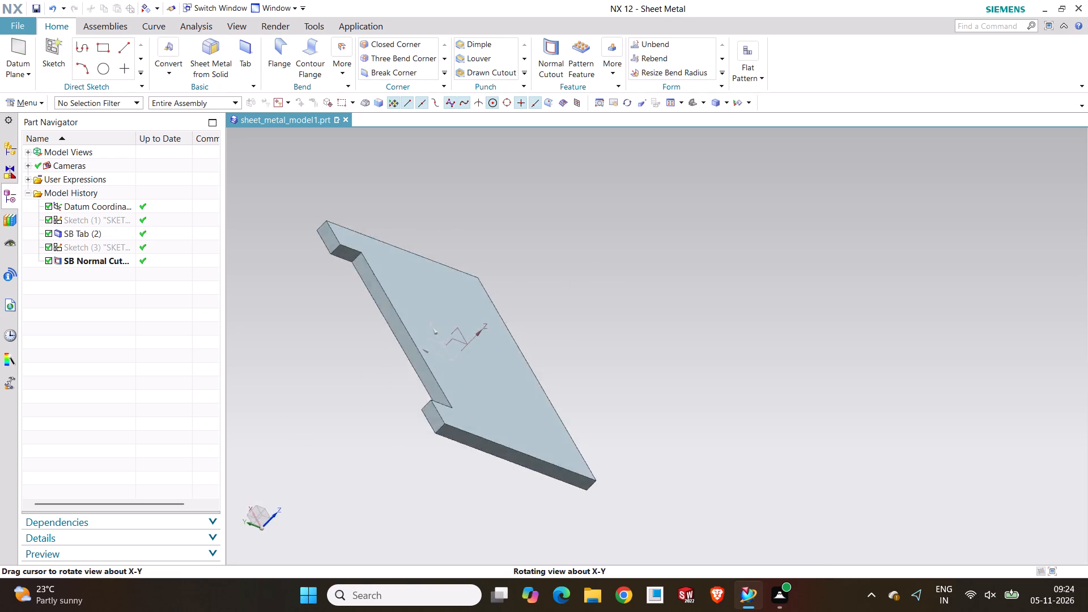
middle_drag(511, 339, 467, 343)
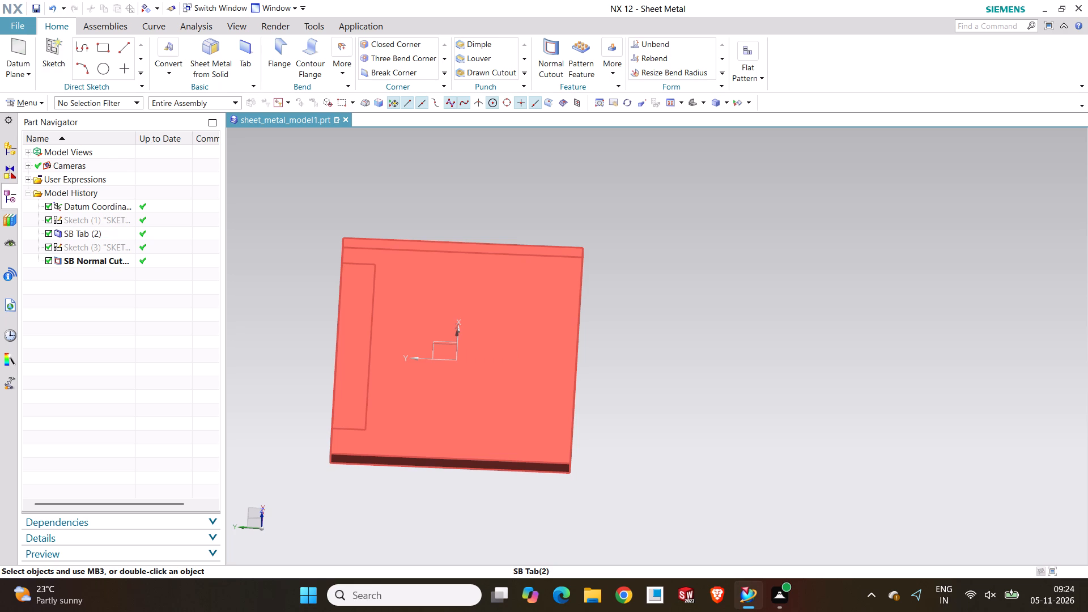
middle_drag(631, 360, 622, 339)
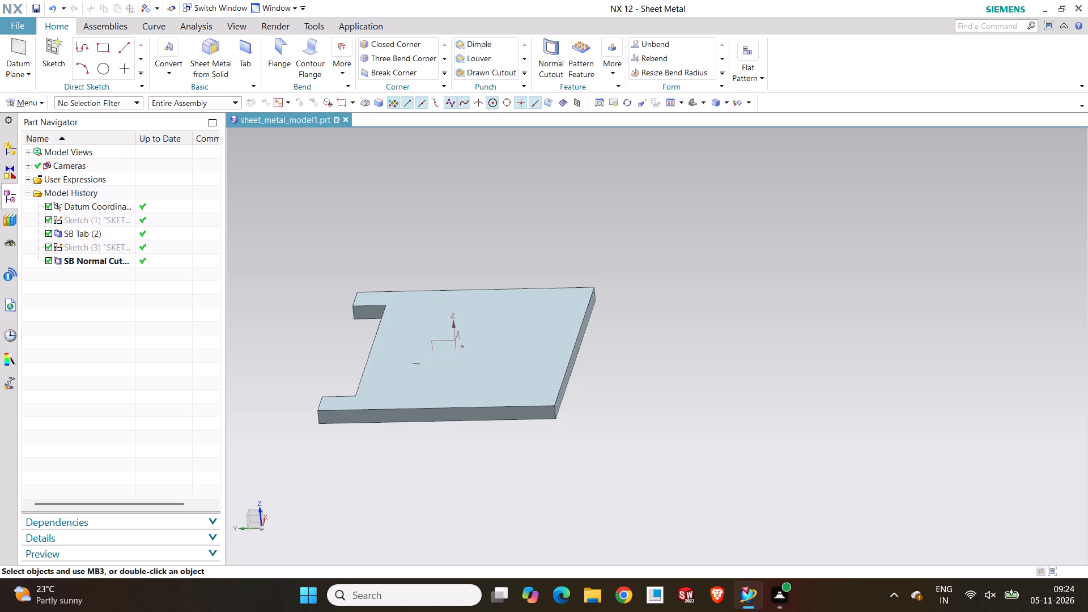
middle_drag(579, 342, 592, 353)
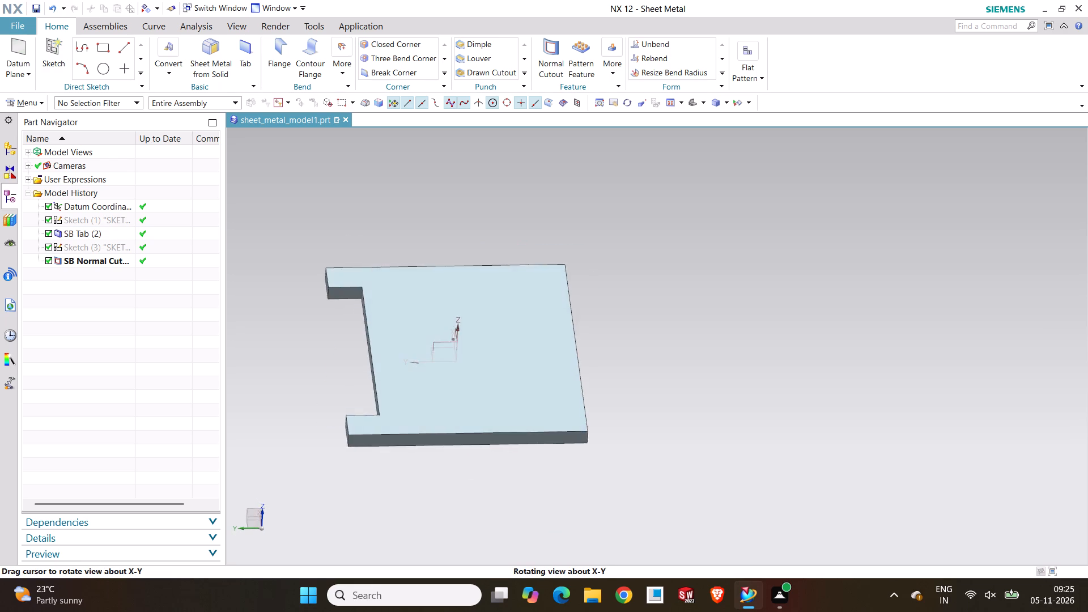
middle_drag(592, 353, 575, 354)
middle_drag(772, 424, 759, 498)
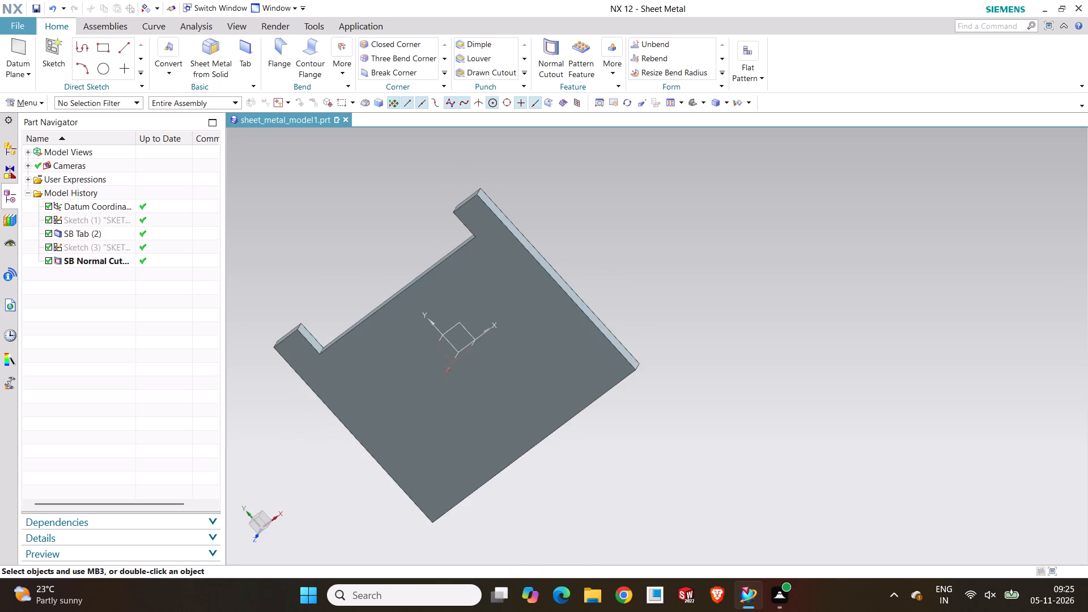
middle_drag(597, 433, 599, 344)
middle_drag(511, 388, 535, 403)
middle_drag(665, 442, 687, 419)
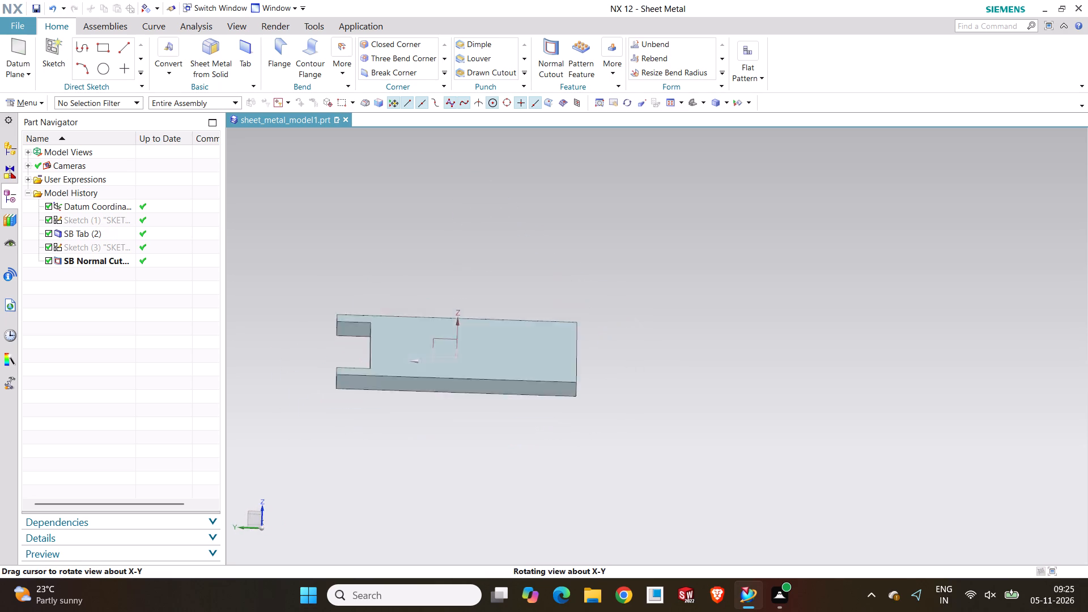
middle_drag(687, 419, 678, 416)
middle_drag(678, 416, 662, 436)
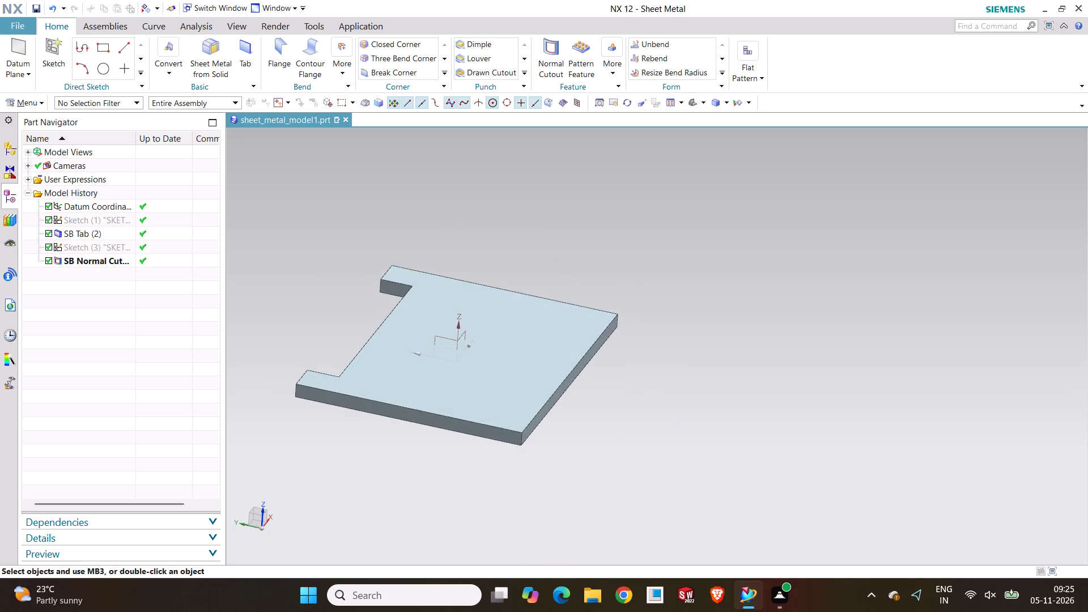
scroll(507, 383, down, 2)
scroll(507, 383, up, 1)
middle_drag(507, 383, 508, 393)
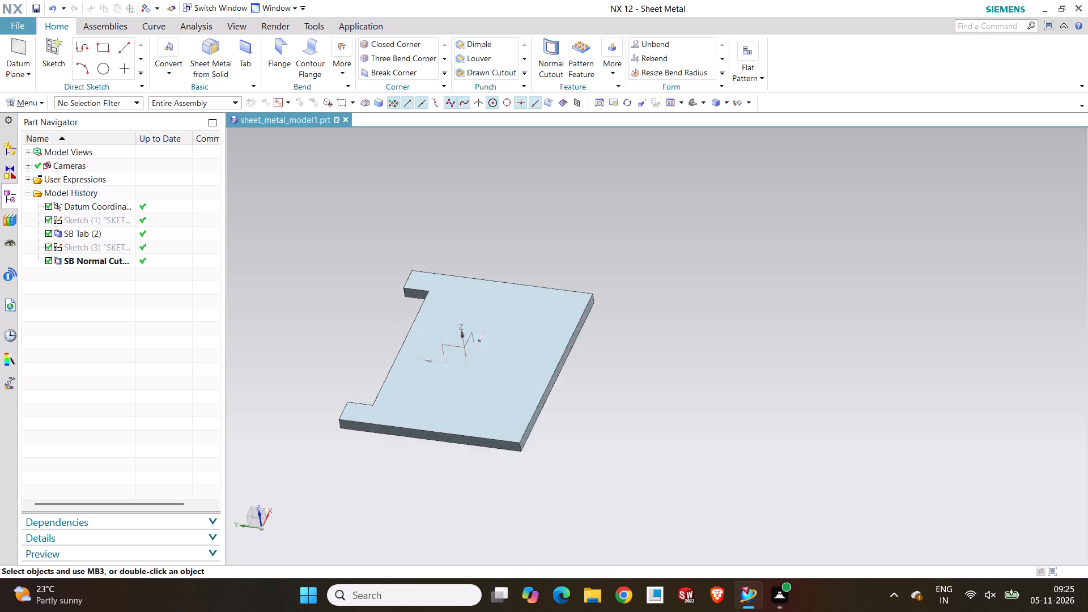
middle_drag(508, 393, 467, 372)
middle_drag(487, 379, 495, 379)
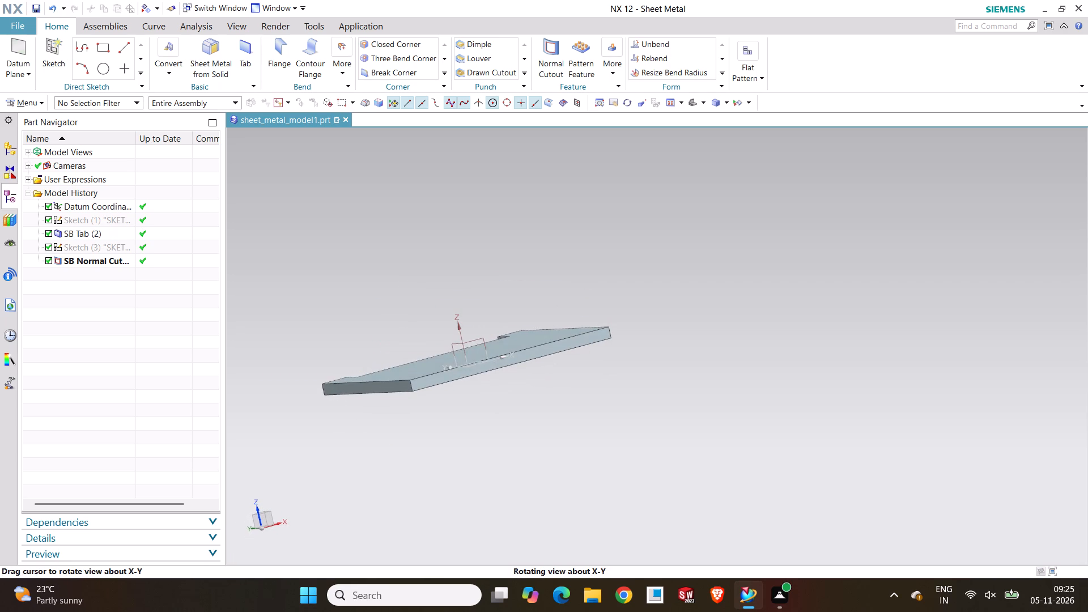
middle_drag(495, 379, 521, 379)
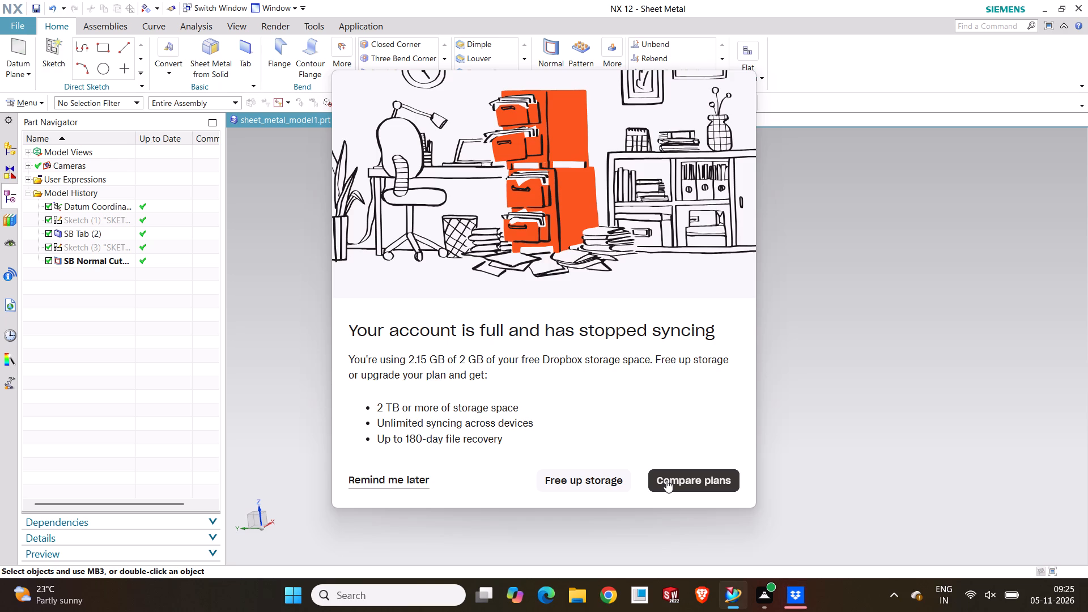
Postpone the Dropbox storage notice.
click(410, 475)
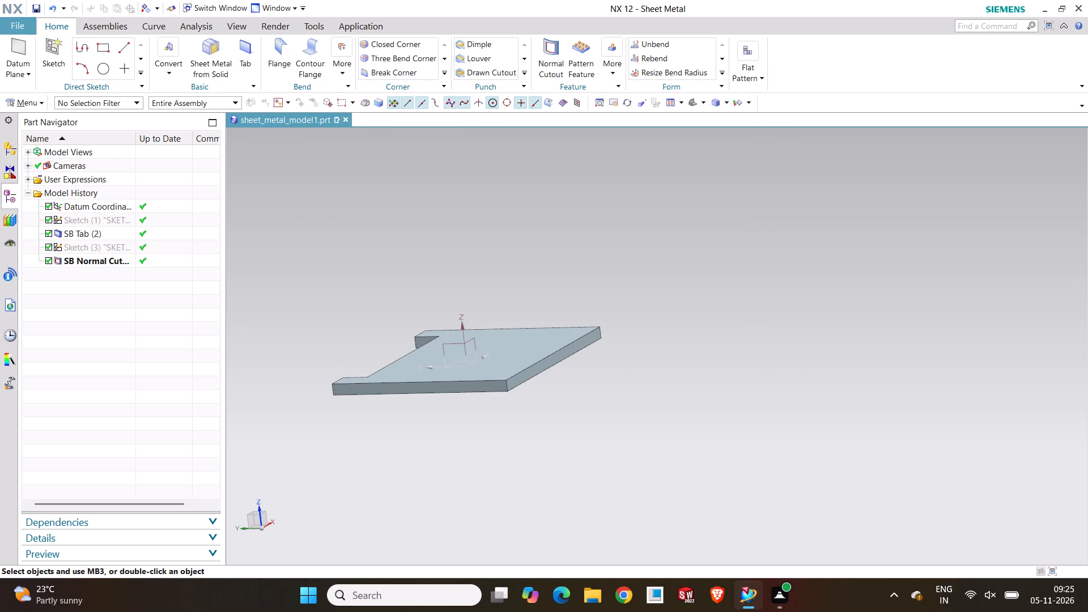
Create a new sketch on the tab's large upper face with the inferred plane method and horizontal reference.
click(49, 59)
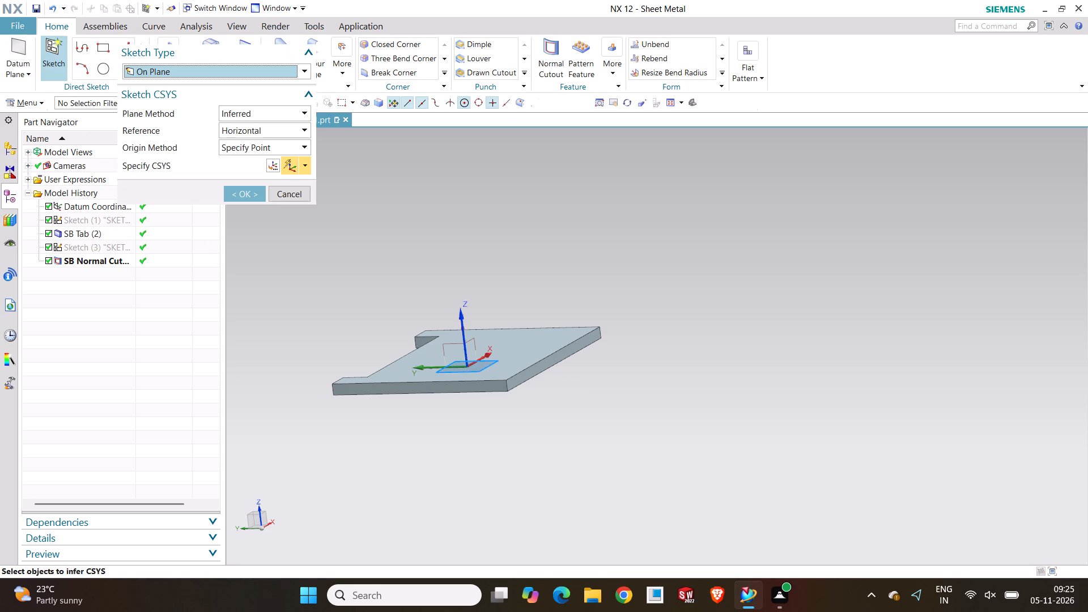
click(546, 337)
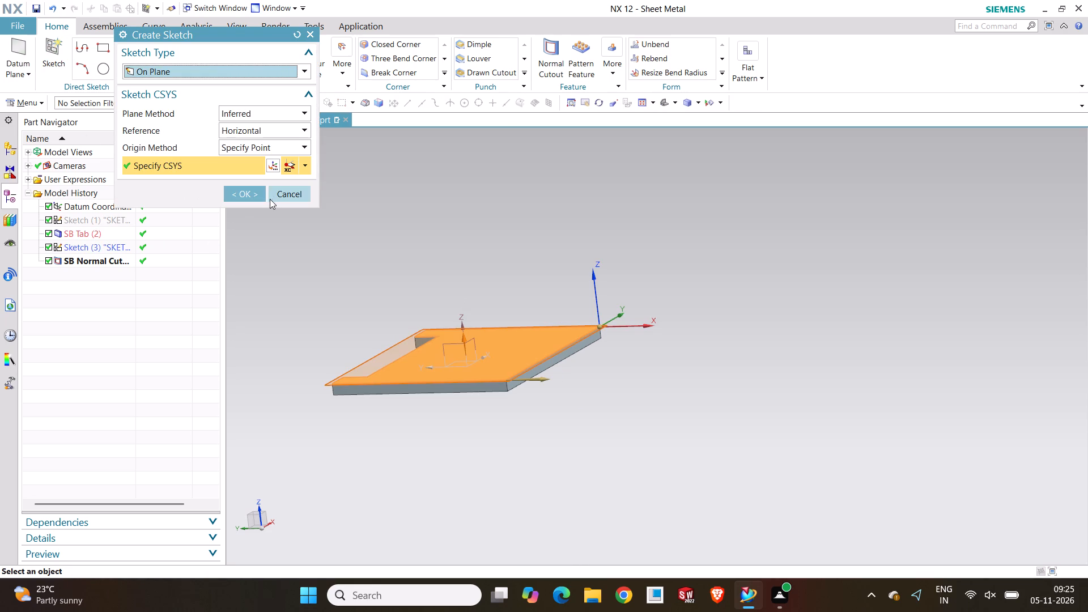
click(257, 197)
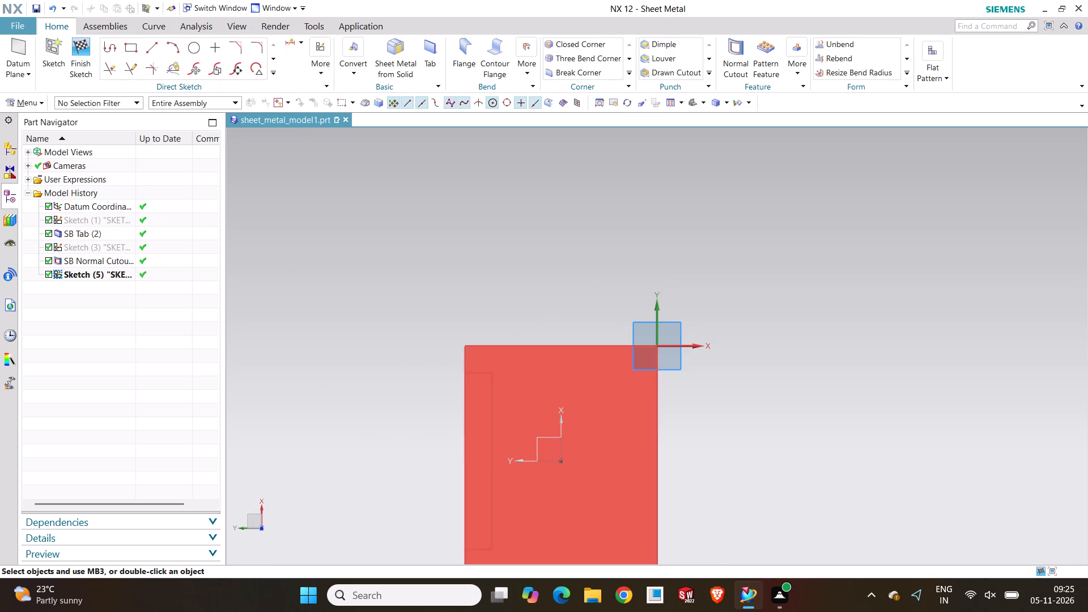
Sketch a horizontal line across both long edges, about 9 mm from the short edge and extending about 13 mm past the uncut side.
scroll(603, 487, down, 2)
scroll(603, 487, up, 3)
scroll(603, 487, down, 4)
scroll(577, 535, up, 3)
scroll(577, 535, down, 3)
scroll(577, 535, up, 2)
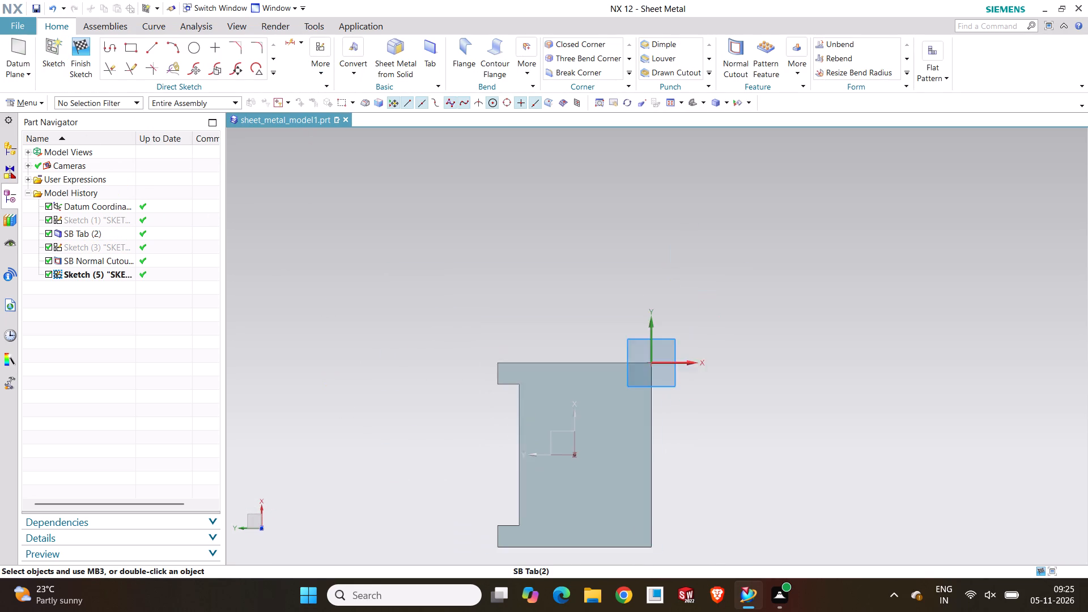
scroll(577, 535, up, 2)
scroll(577, 535, down, 2)
scroll(577, 535, up, 1)
scroll(577, 535, down, 1)
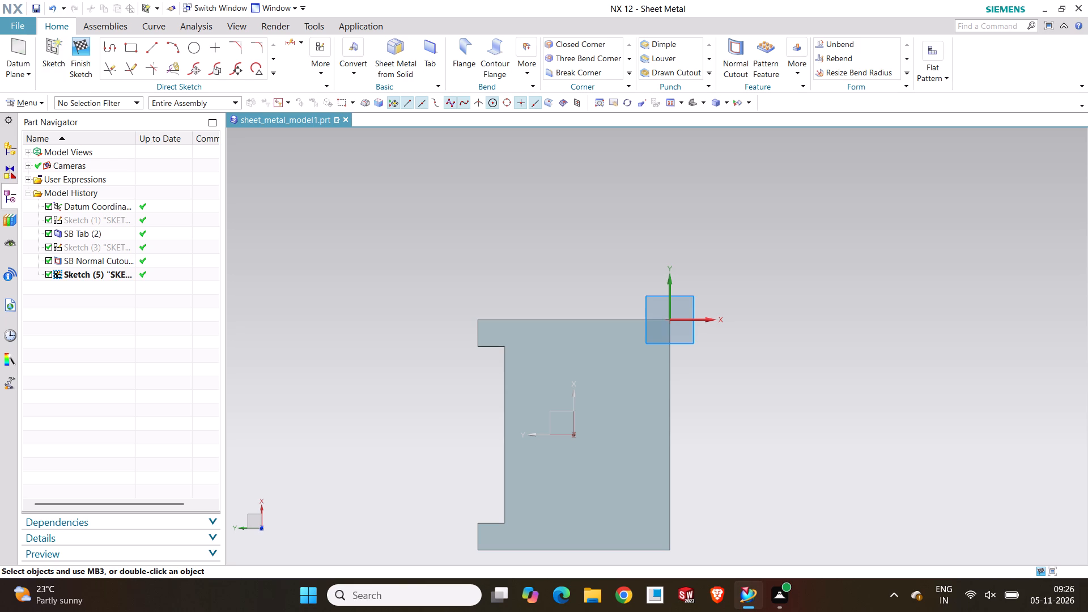
click(160, 46)
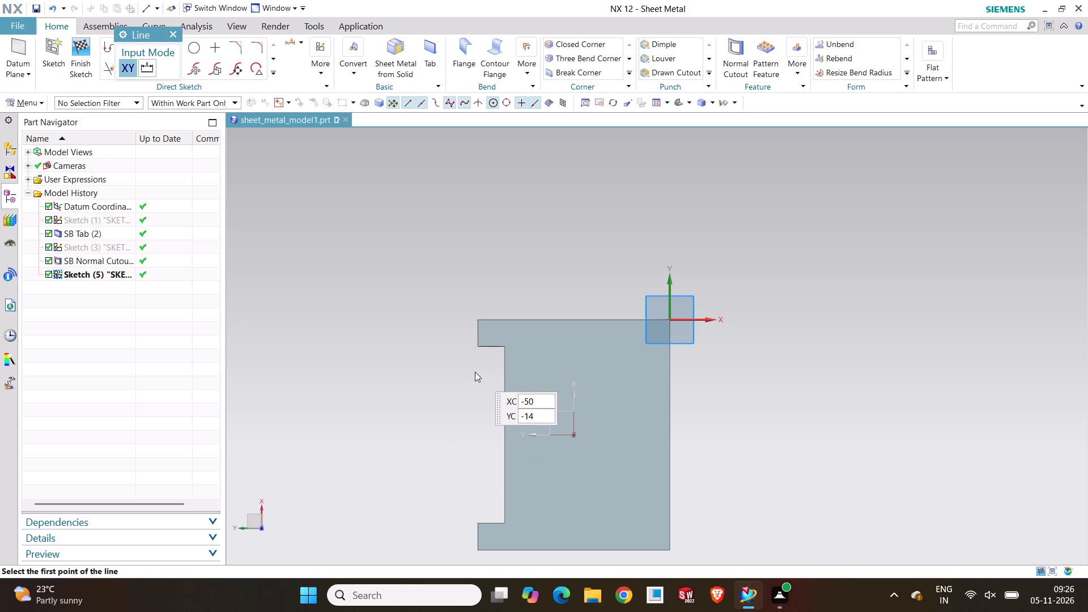
click(468, 356)
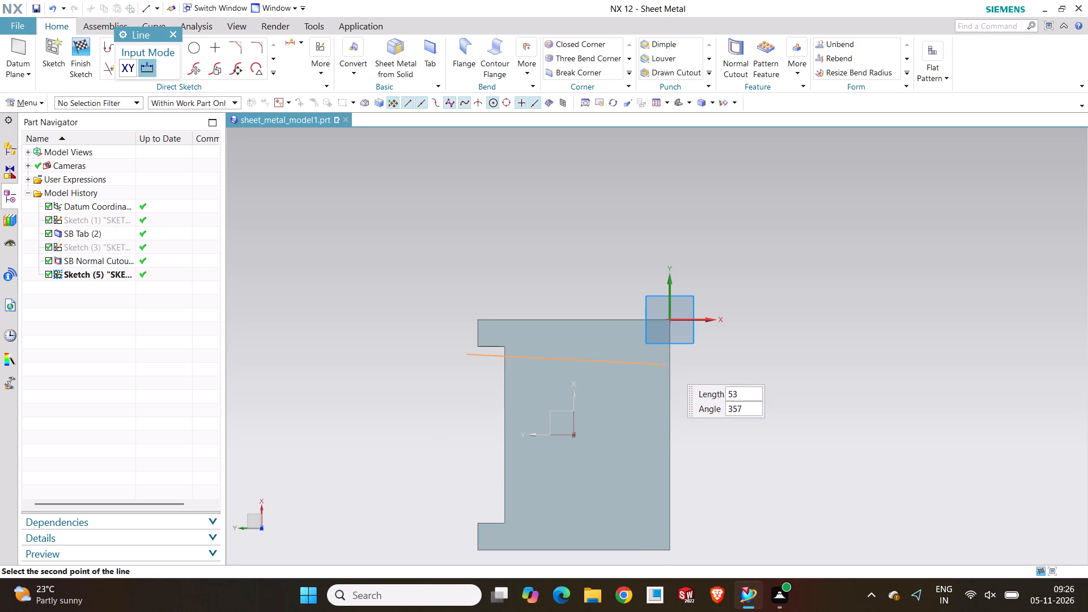
click(719, 362)
key(Escape)
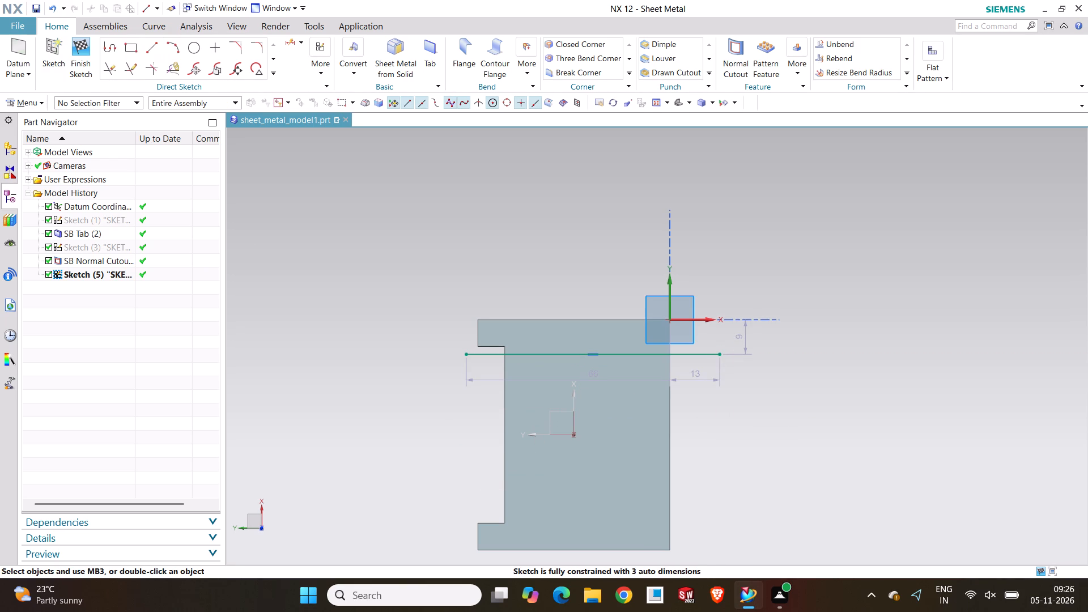
Dimension the sketched line 2 mm from the cutout's nearest short edge using Rapid Dimension, and finish the sketch.
click(290, 36)
click(294, 44)
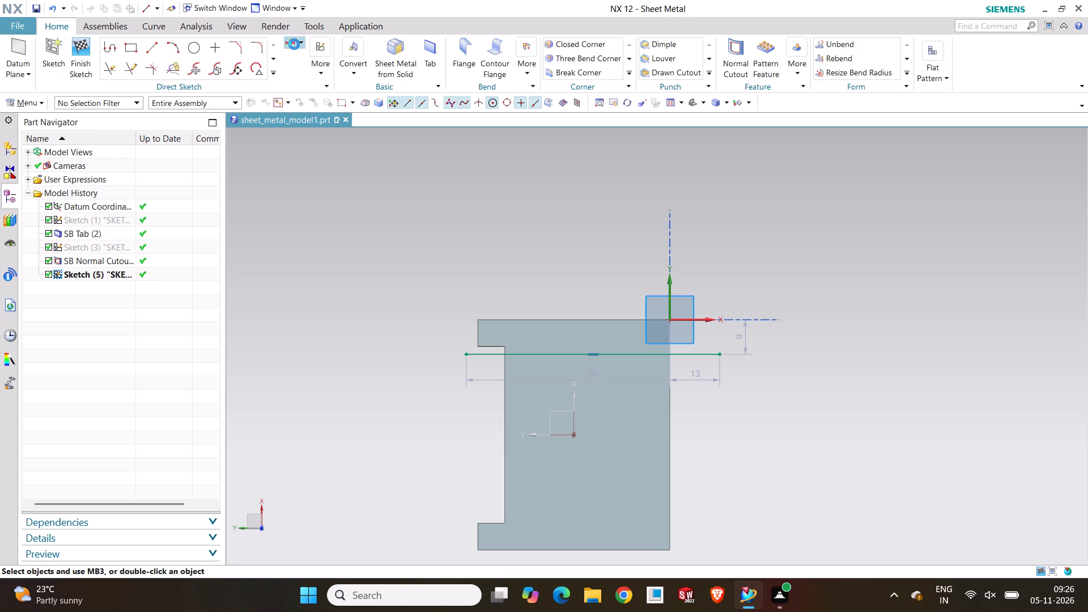
click(495, 357)
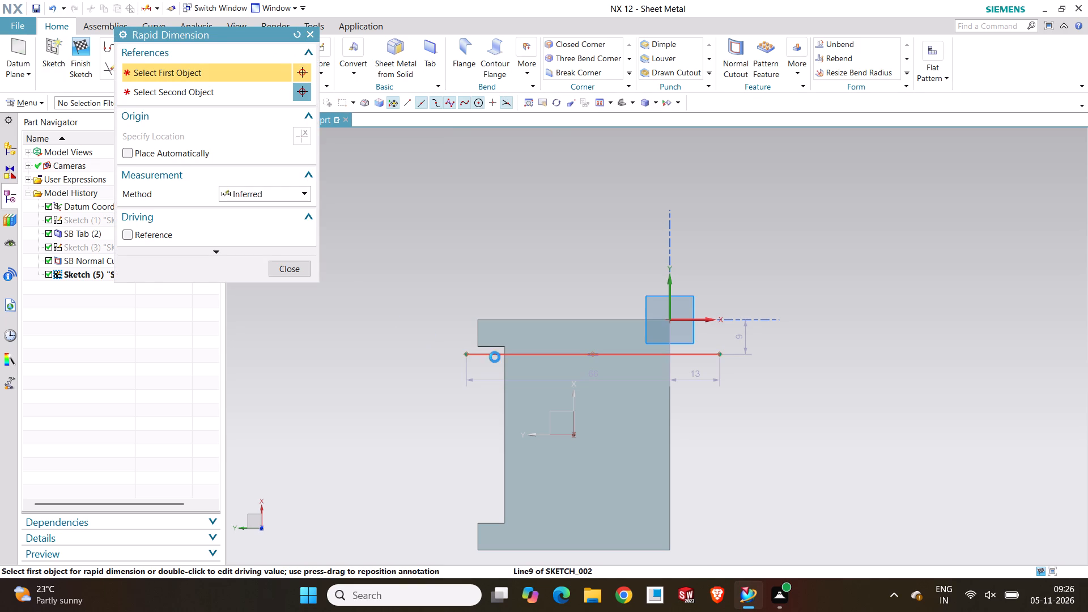
click(494, 346)
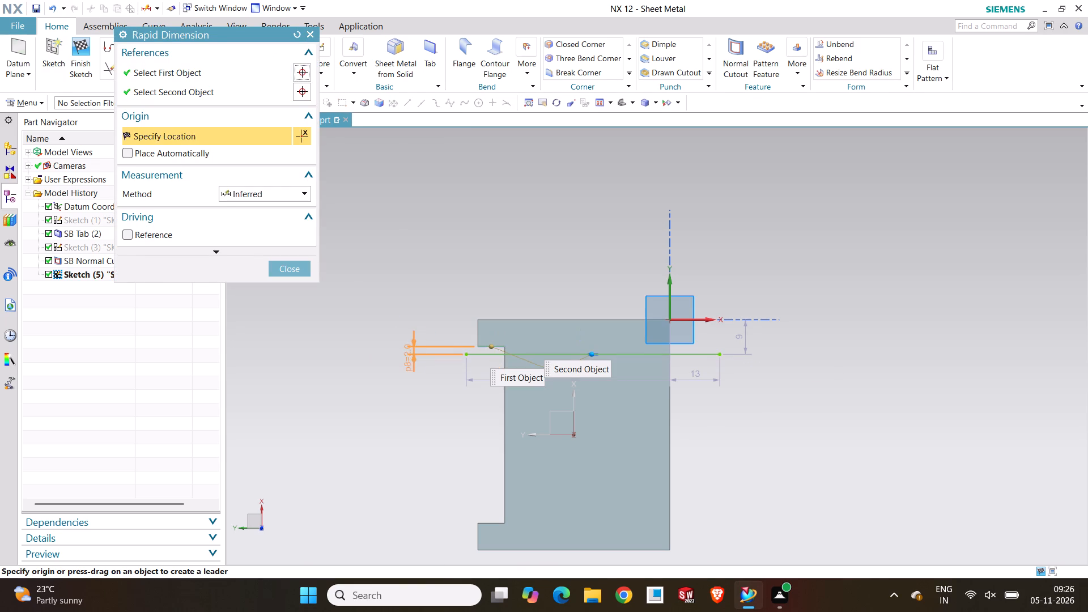
click(390, 375)
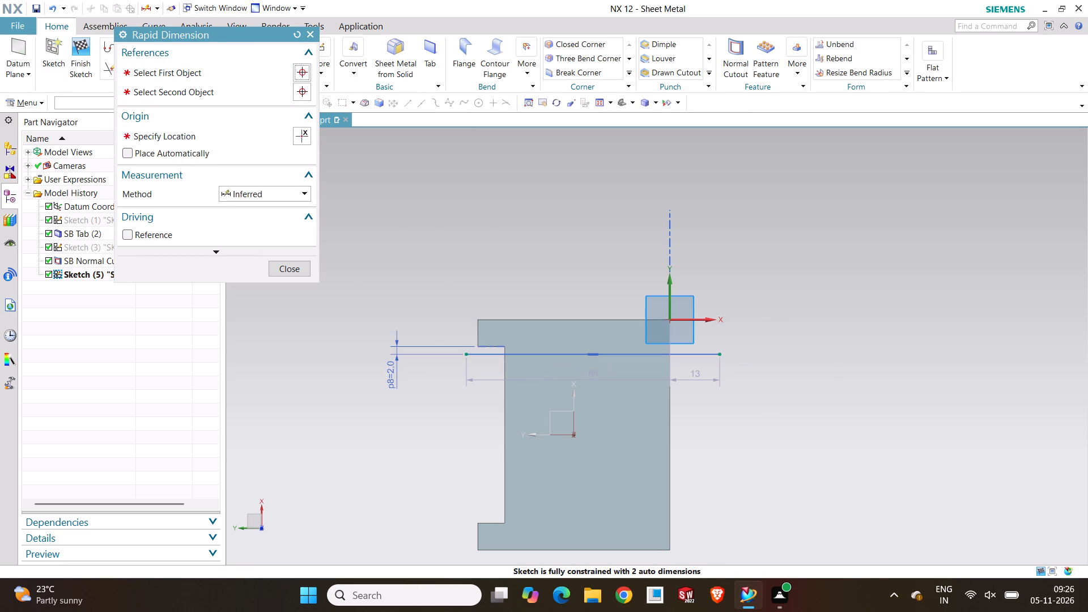
key(Return)
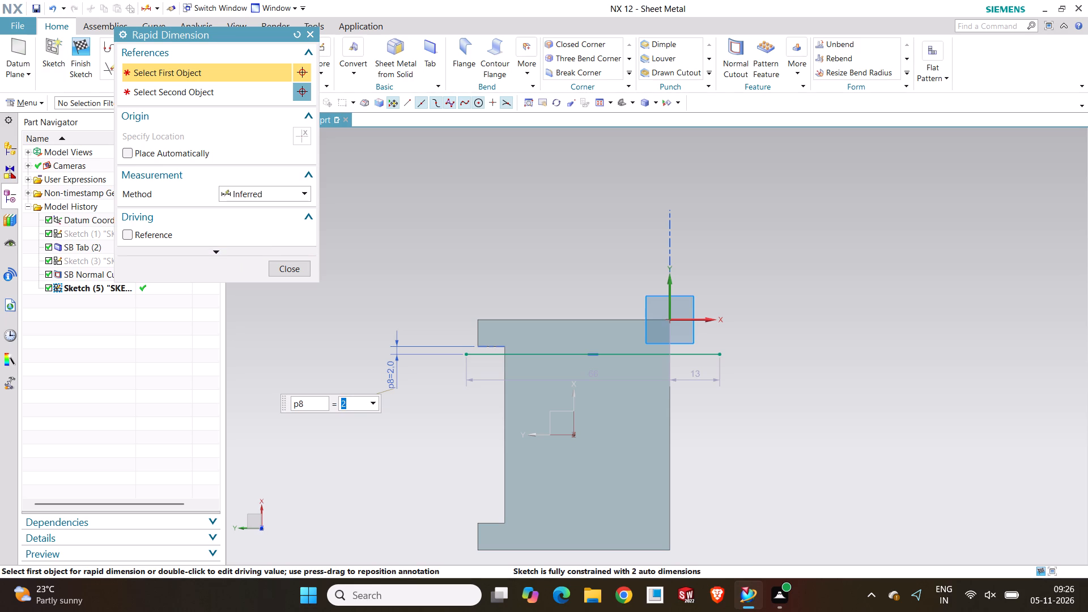
click(283, 275)
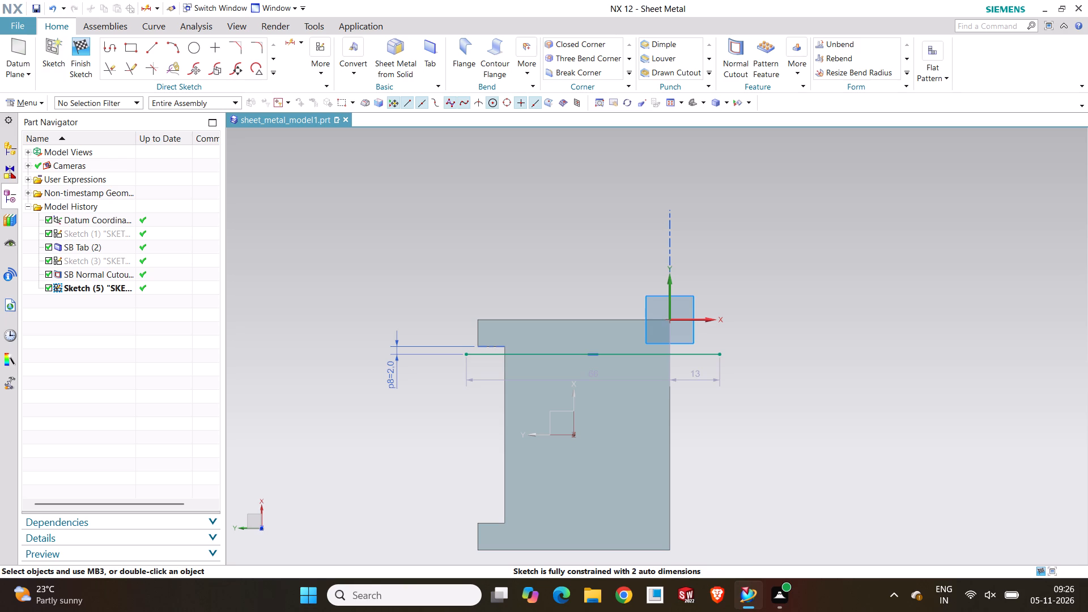
click(82, 68)
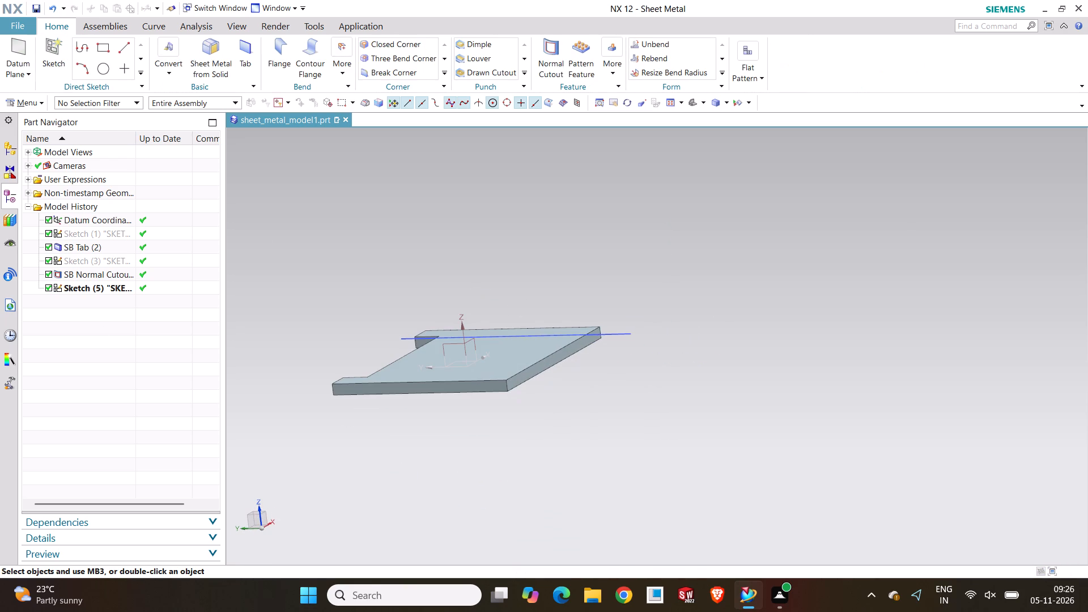
Set up a 90° Bend on the tab using the sketched line as the bend line, and check its preview.
click(343, 74)
click(432, 116)
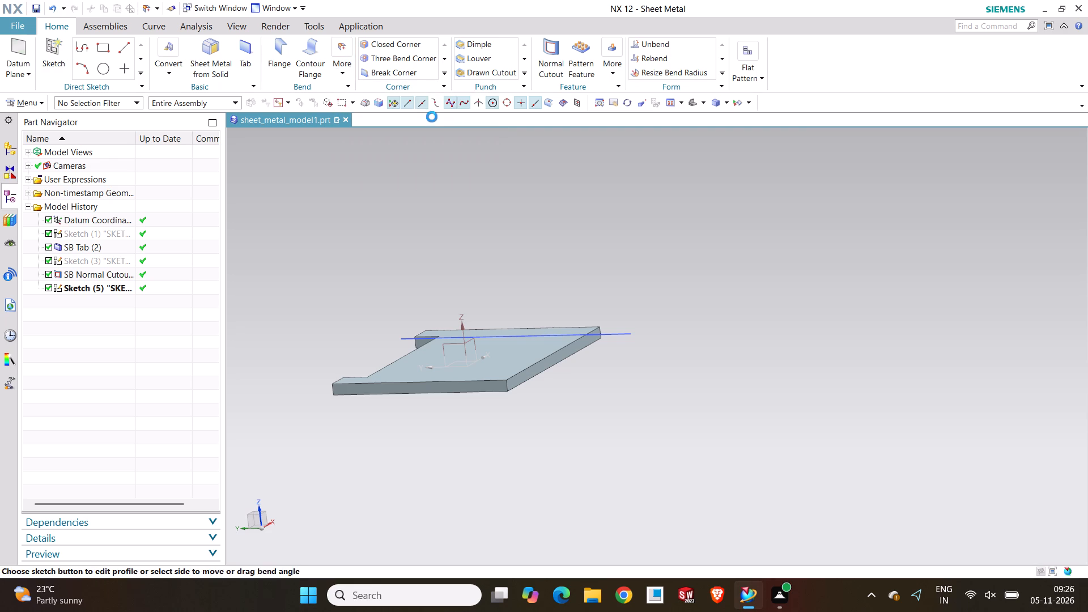
middle_drag(488, 197, 494, 205)
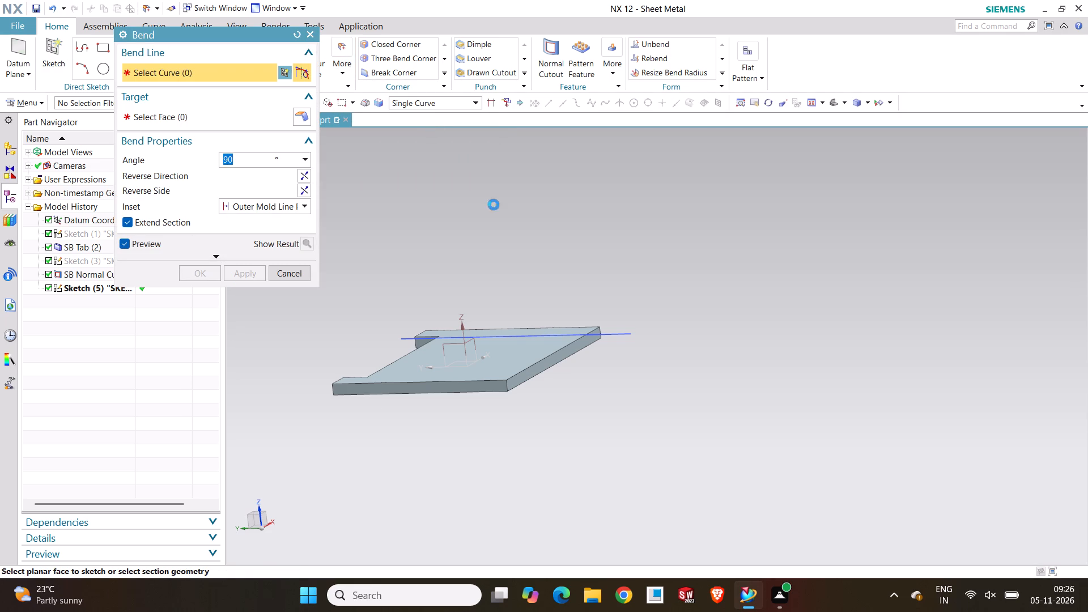
middle_drag(494, 205, 505, 239)
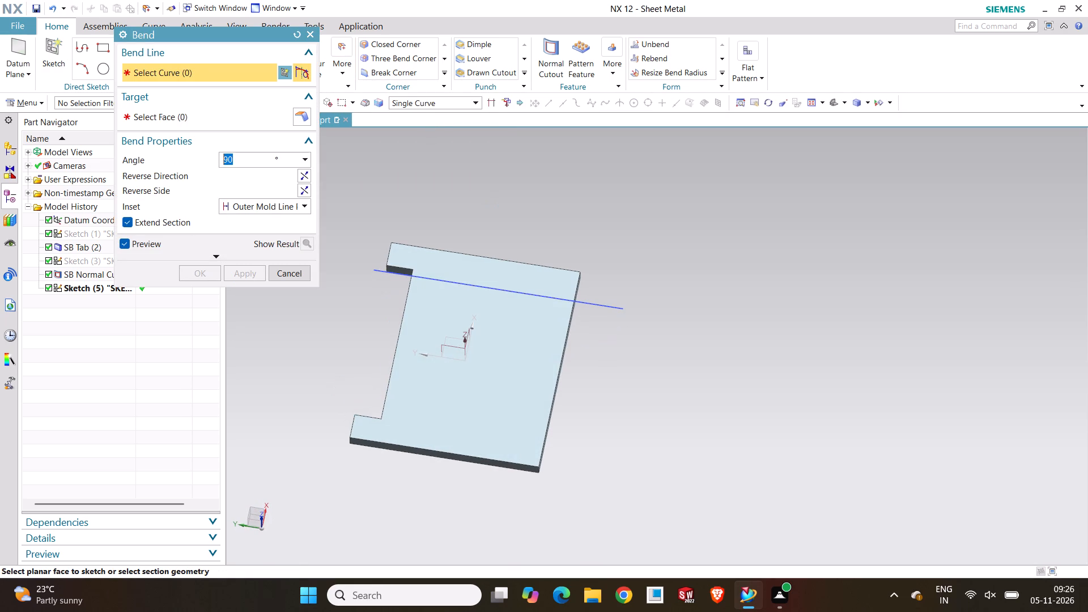
click(516, 292)
middle_drag(375, 330, 381, 312)
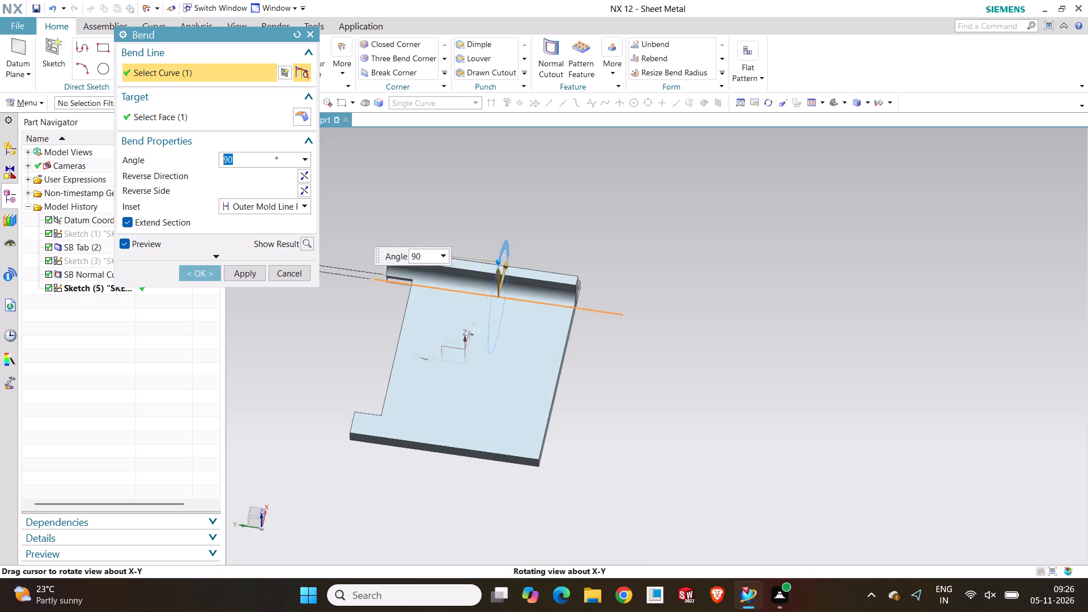
middle_drag(381, 312, 421, 303)
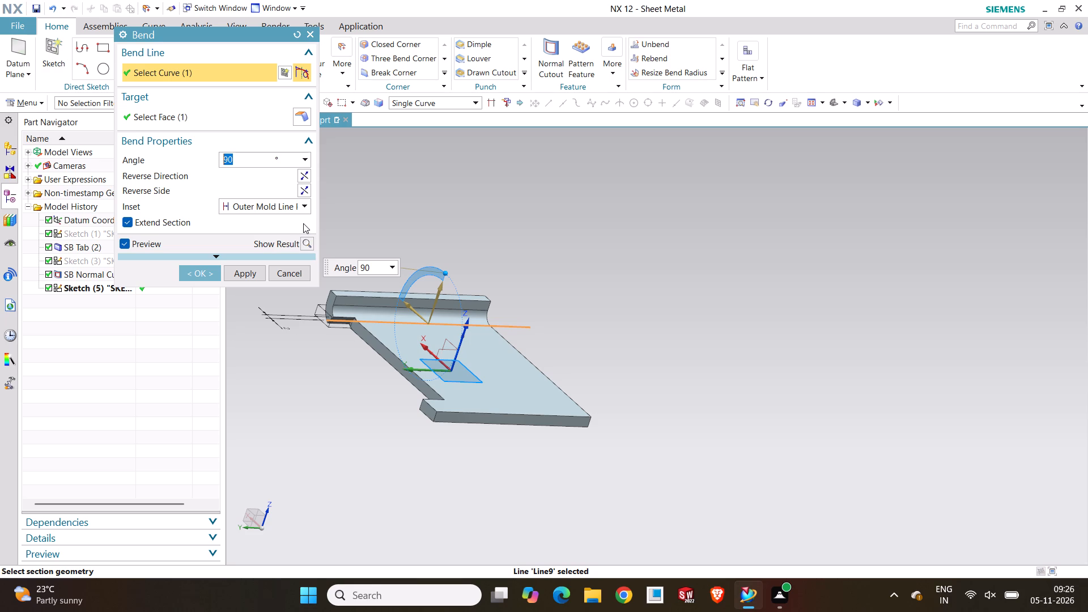
middle_drag(397, 441, 479, 443)
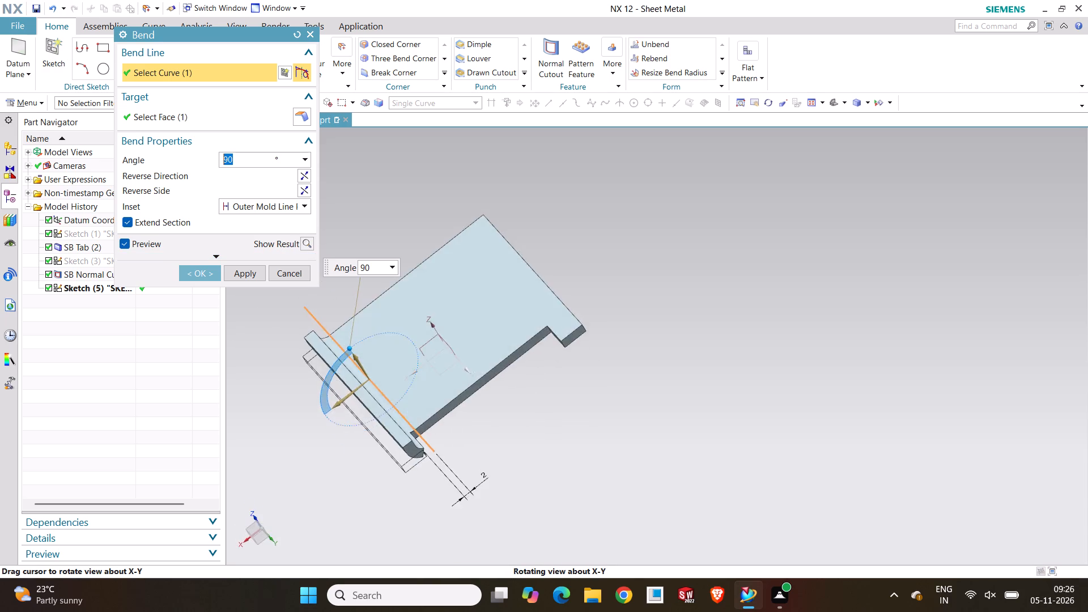
middle_drag(479, 443, 439, 441)
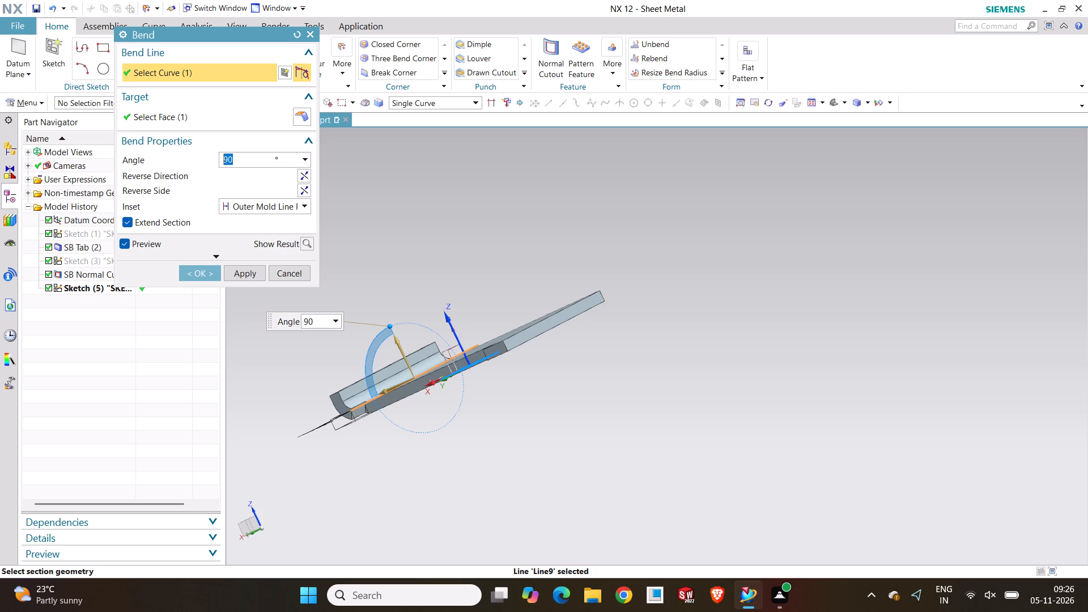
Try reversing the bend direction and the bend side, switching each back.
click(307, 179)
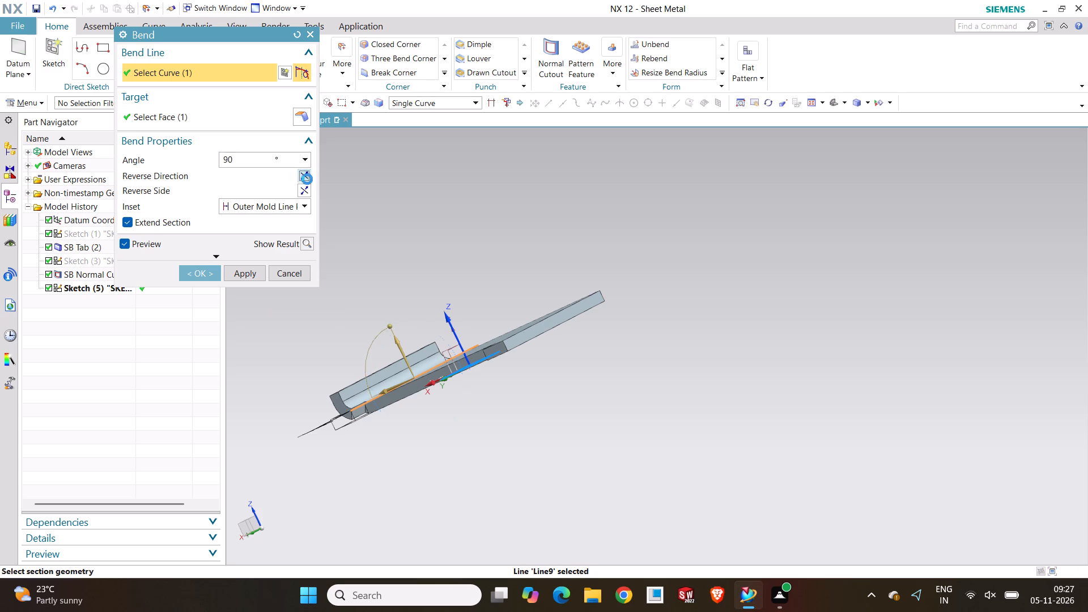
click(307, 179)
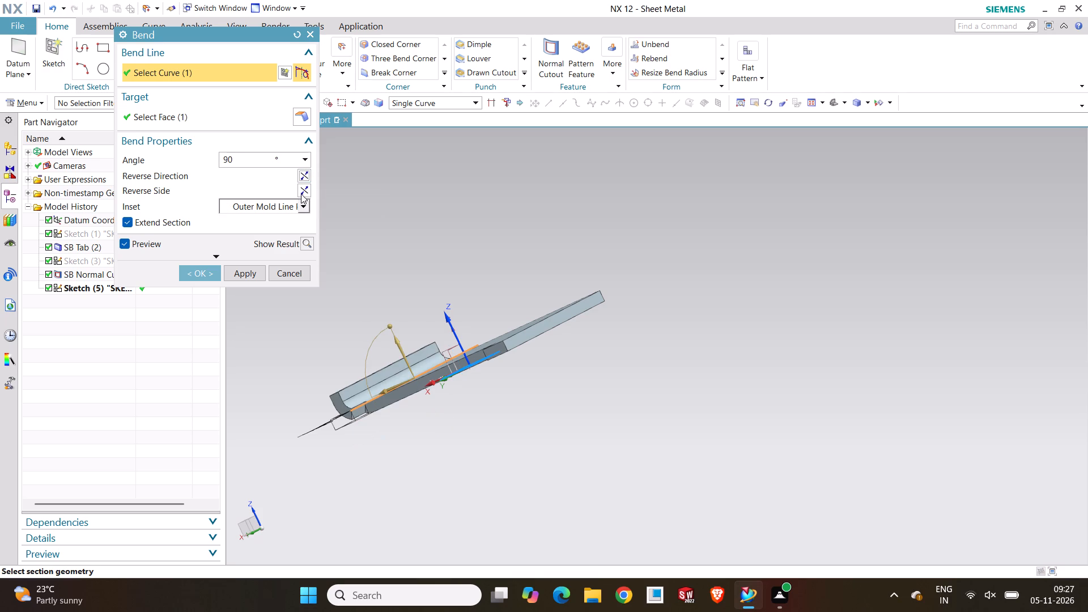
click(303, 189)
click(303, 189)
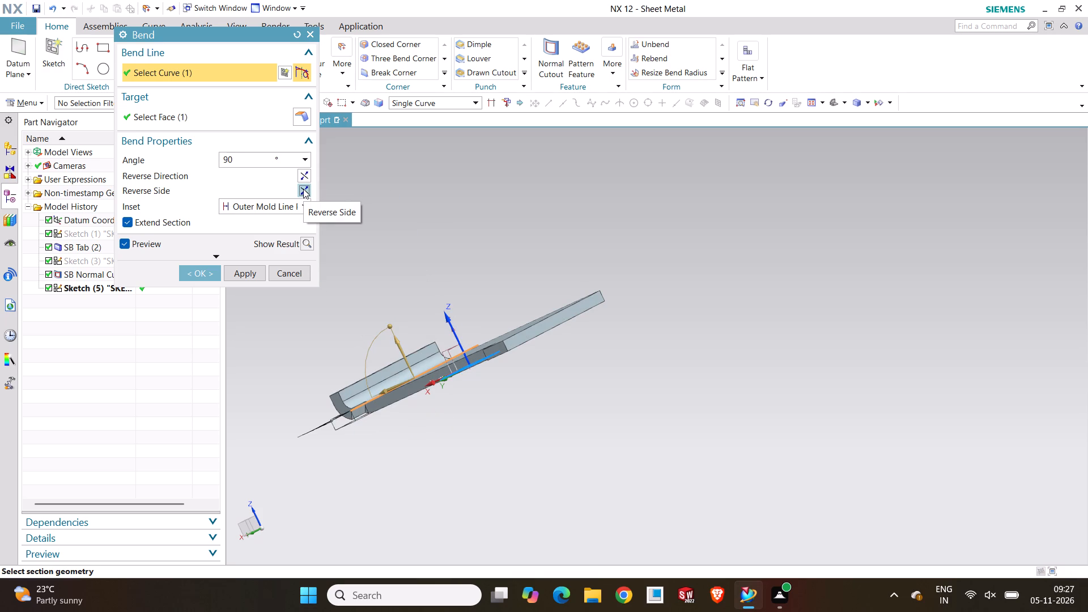
Examine the previewed bend, its fold side and the cutout next to it from several angles.
middle_drag(576, 286, 609, 366)
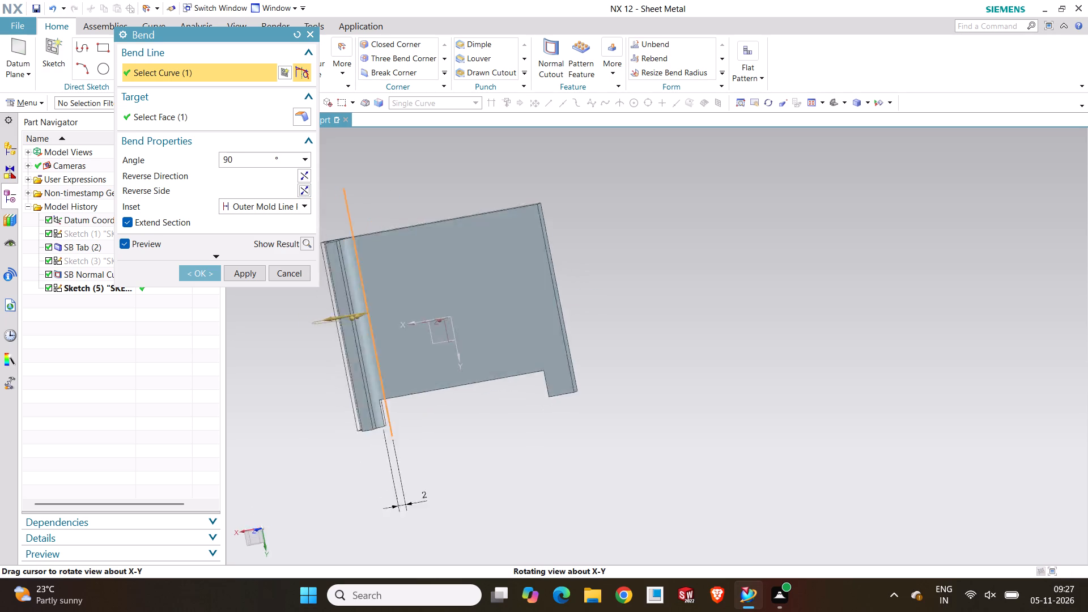
middle_drag(609, 366, 573, 391)
scroll(526, 320, down, 1)
middle_drag(526, 319, 535, 301)
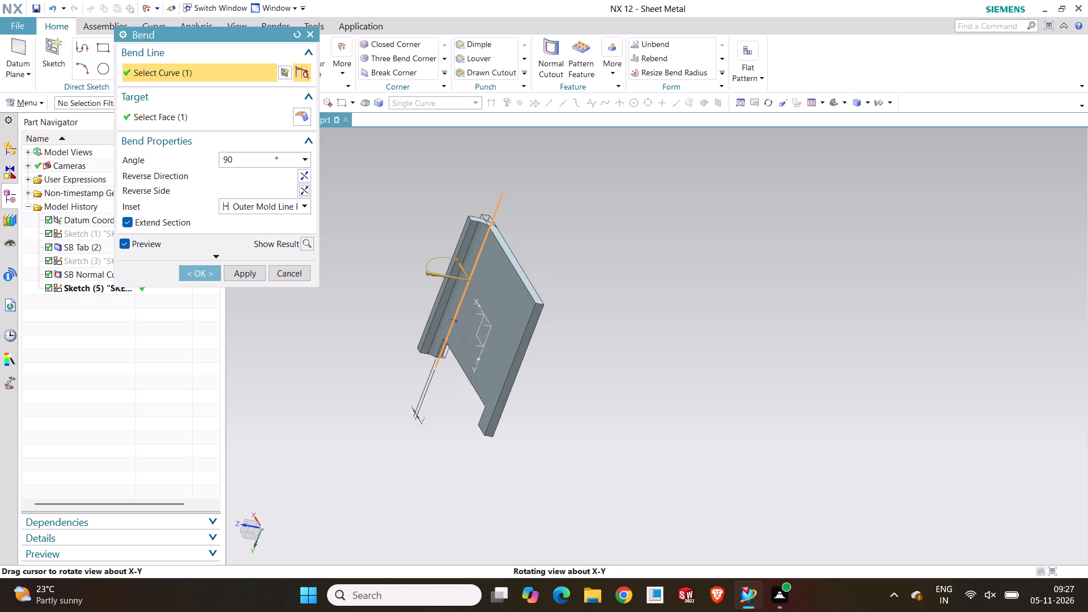
middle_drag(535, 301, 555, 254)
middle_drag(573, 287, 565, 371)
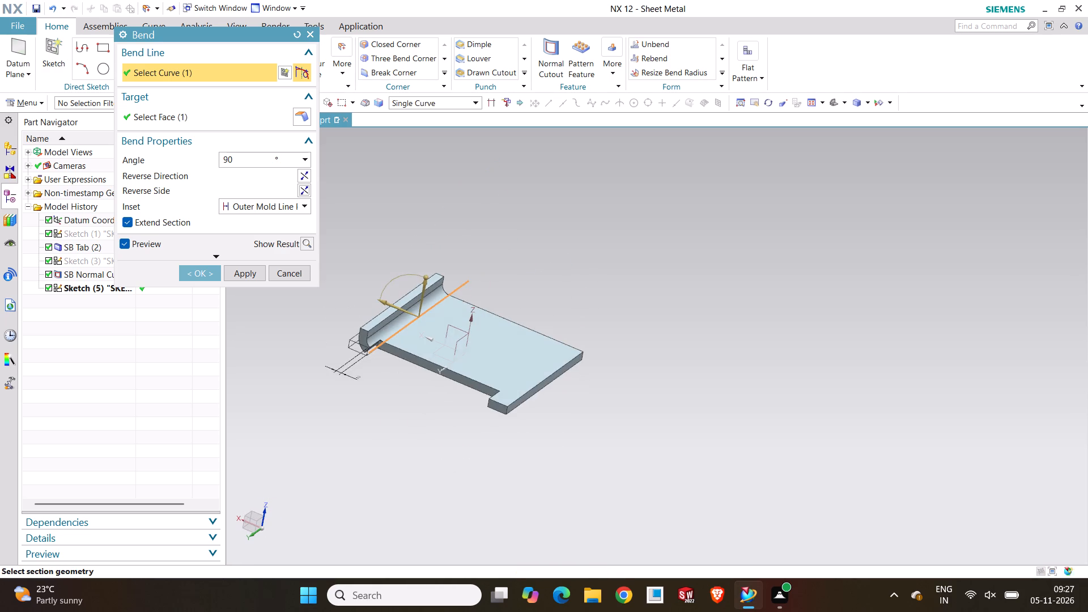
scroll(388, 305, down, 3)
scroll(411, 311, up, 5)
scroll(413, 357, up, 2)
middle_drag(416, 359, 397, 390)
scroll(410, 329, up, 1)
scroll(410, 329, down, 2)
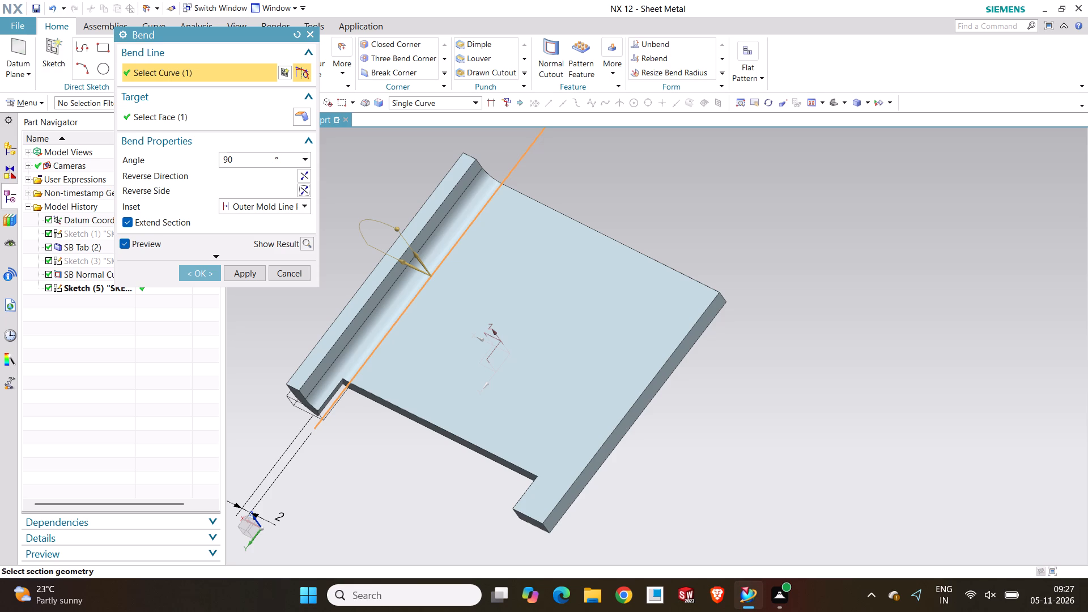
Create the 90° bend along the sketched line and clear the selection.
click(210, 269)
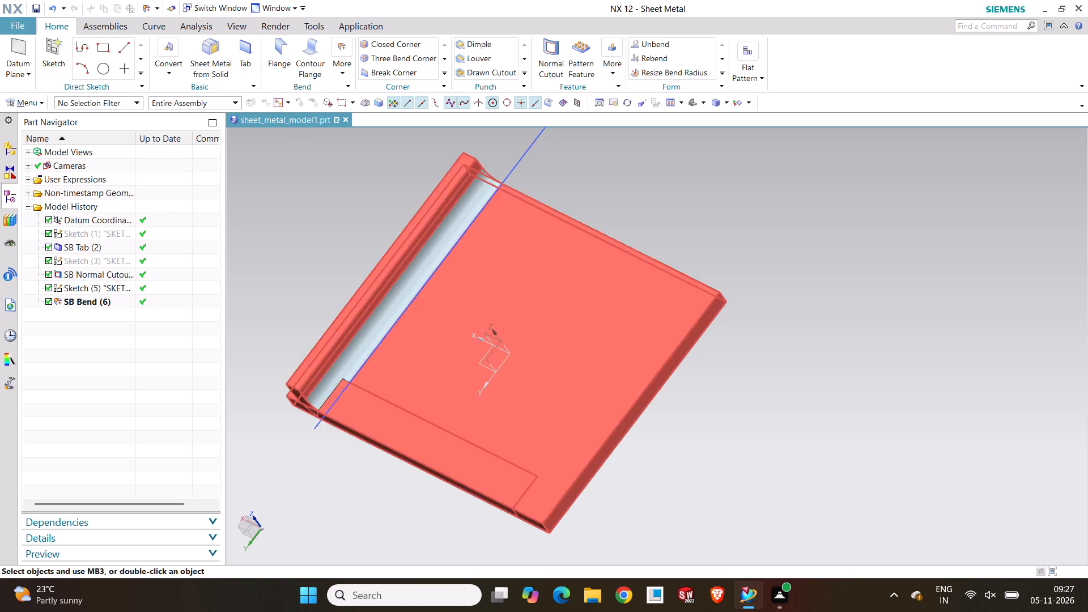
click(781, 373)
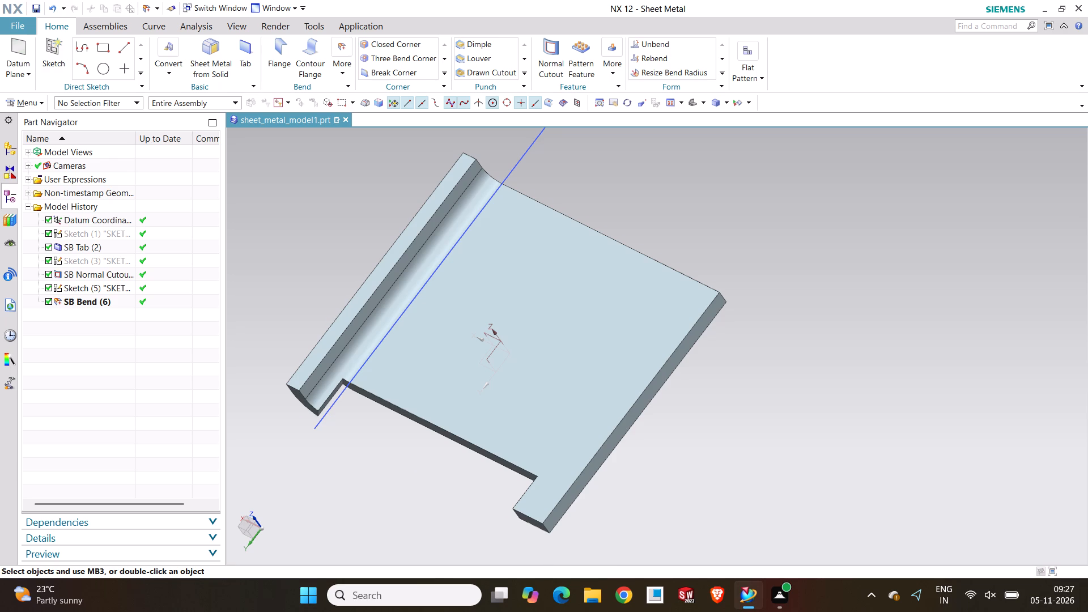
Open the bend-line sketch, Sketch (5), for editing with rollback.
click(105, 291)
right_click(105, 291)
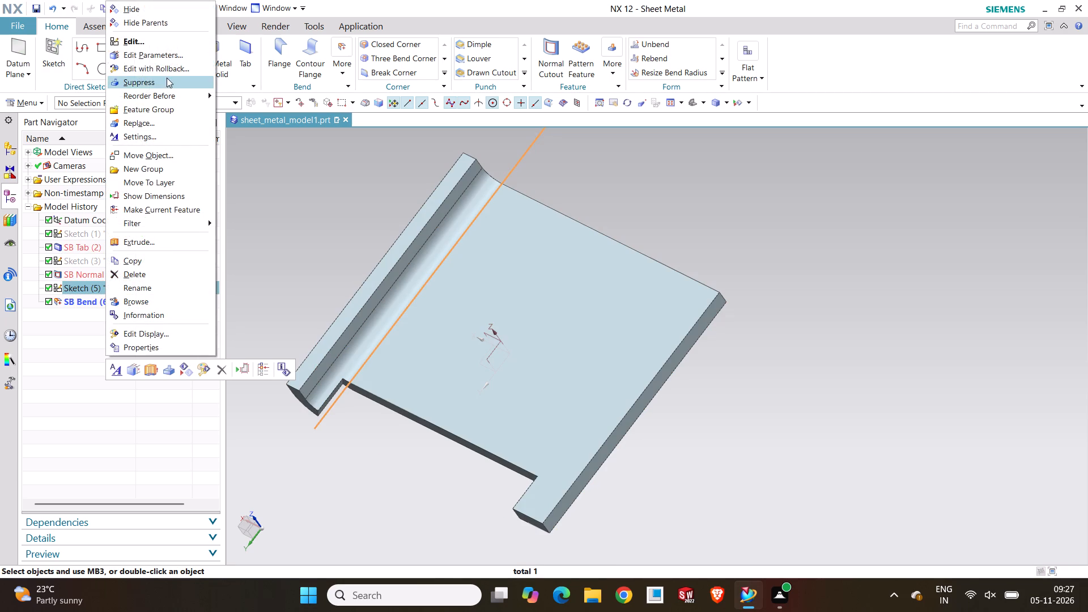
click(167, 63)
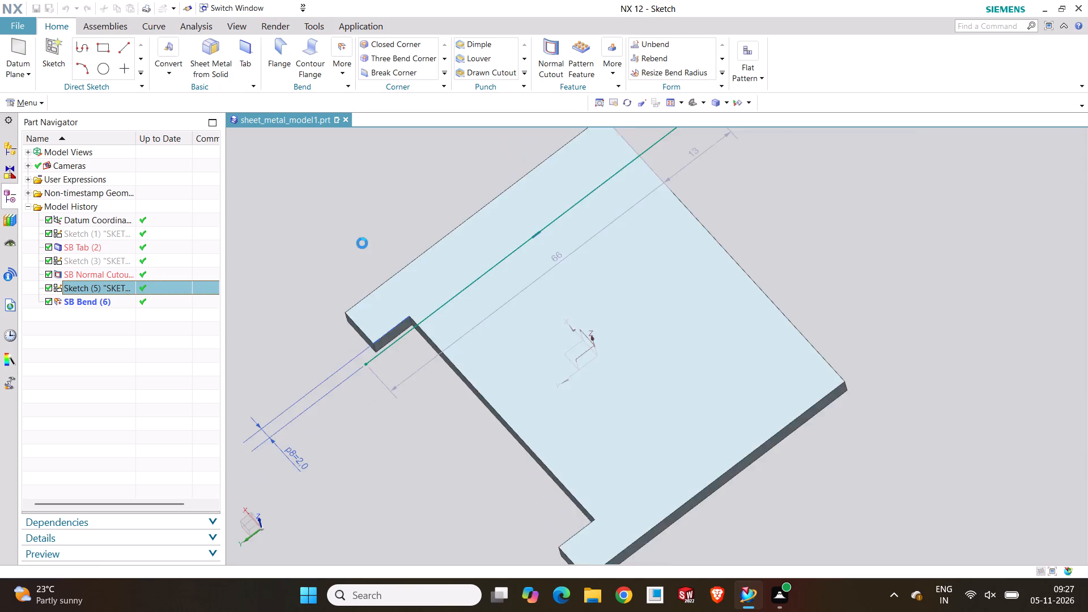
Examine the bend line and its dimensions relative to the tab outline and cutout.
scroll(727, 477, up, 3)
scroll(727, 477, down, 5)
scroll(751, 528, down, 2)
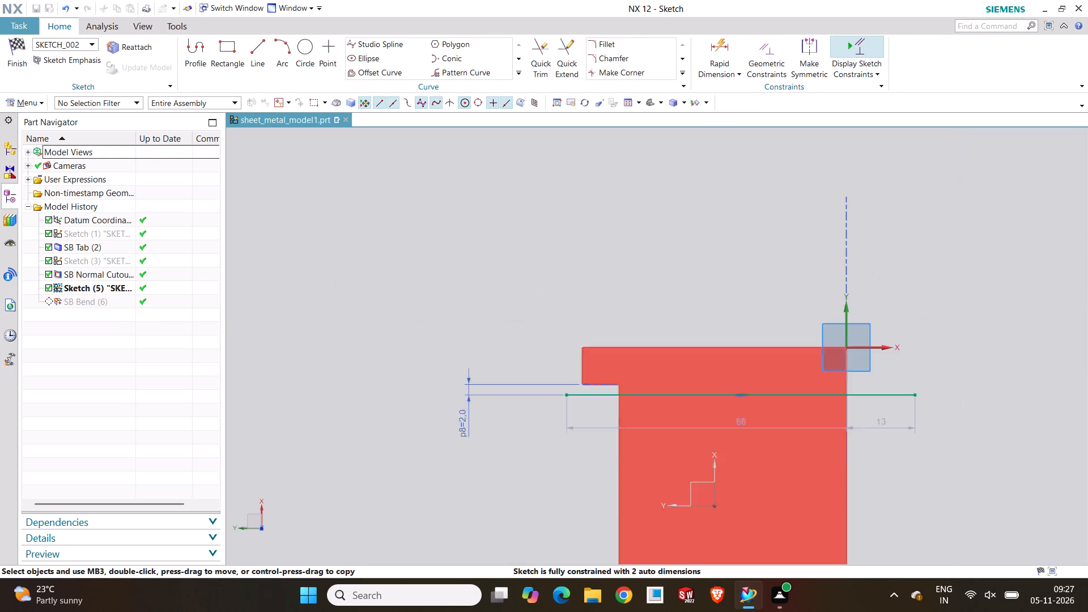
scroll(751, 528, down, 1)
scroll(784, 531, up, 4)
scroll(785, 531, down, 4)
scroll(784, 531, up, 4)
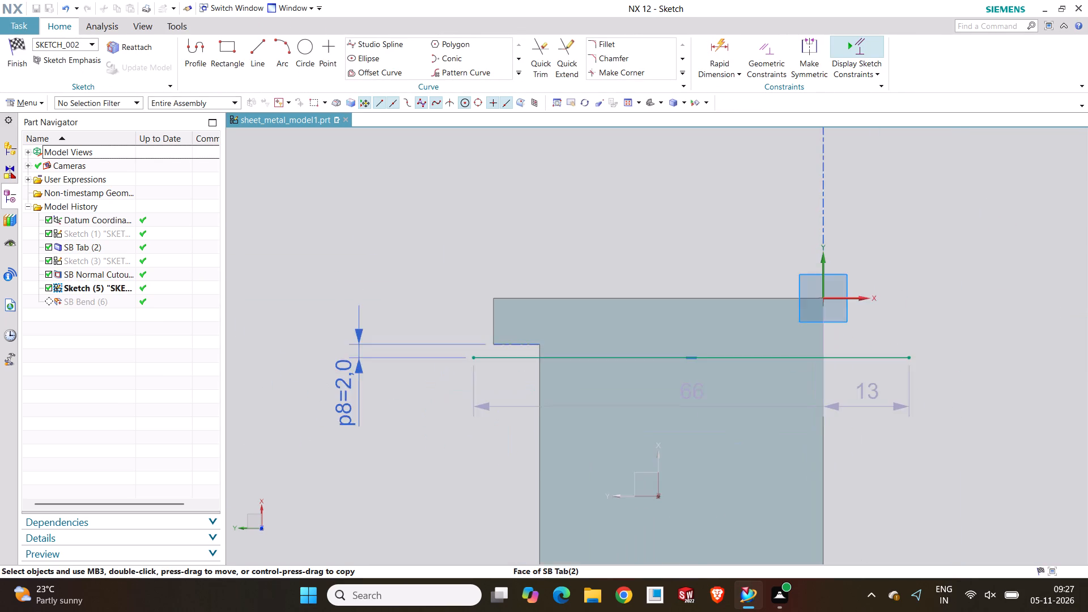
scroll(783, 530, down, 1)
scroll(772, 525, up, 9)
scroll(754, 525, down, 16)
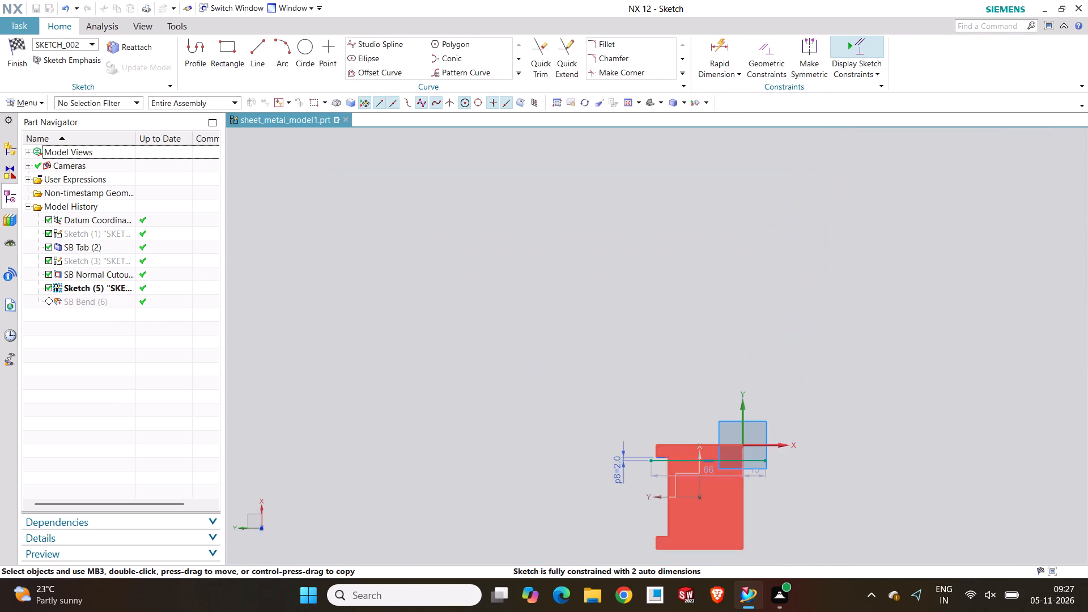
scroll(718, 515, up, 3)
scroll(720, 520, down, 2)
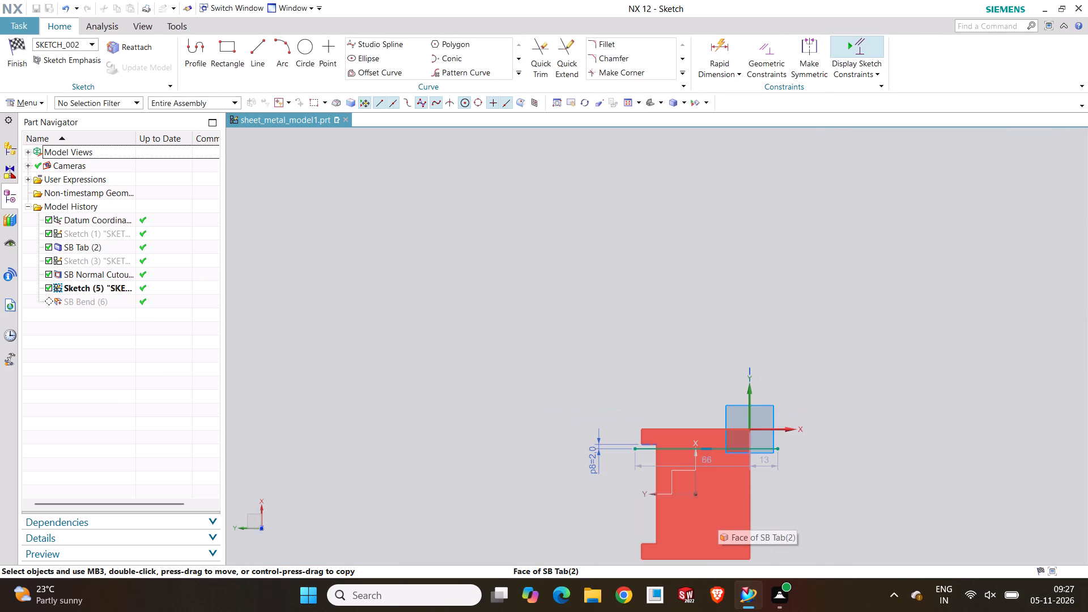
middle_click(722, 526)
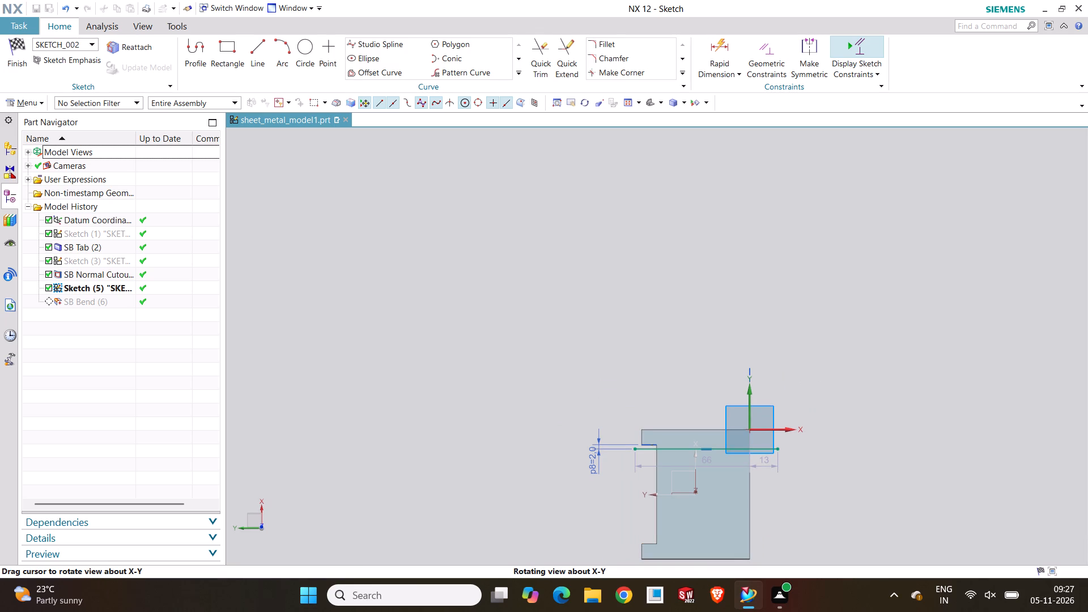
scroll(724, 526, down, 3)
scroll(722, 528, up, 7)
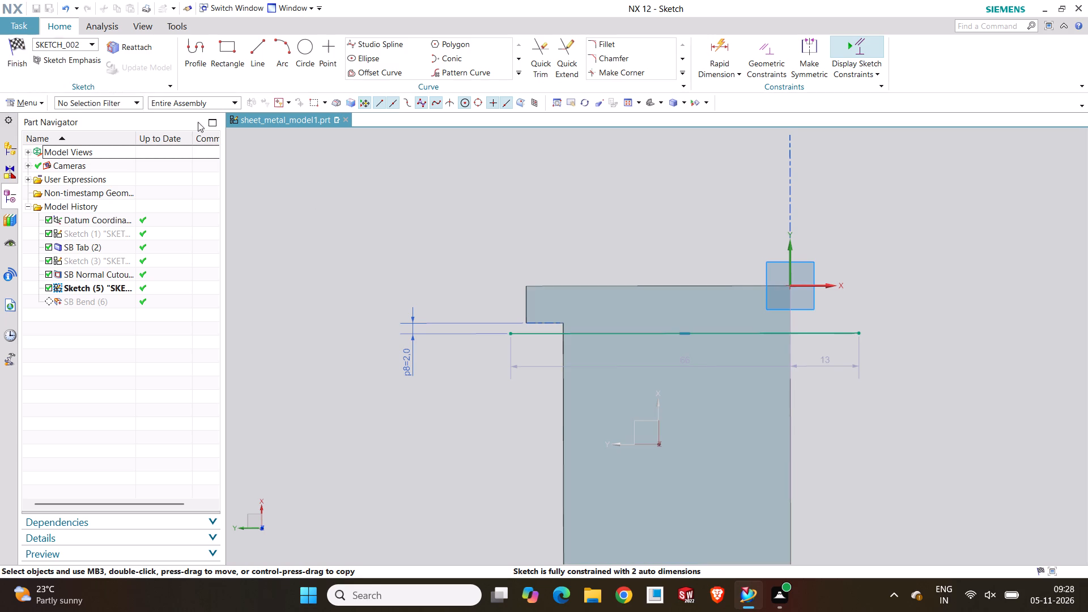
Sketch a horizontal line about 53 mm long from the datum origin at the tab's centre past its uncut edge.
click(261, 46)
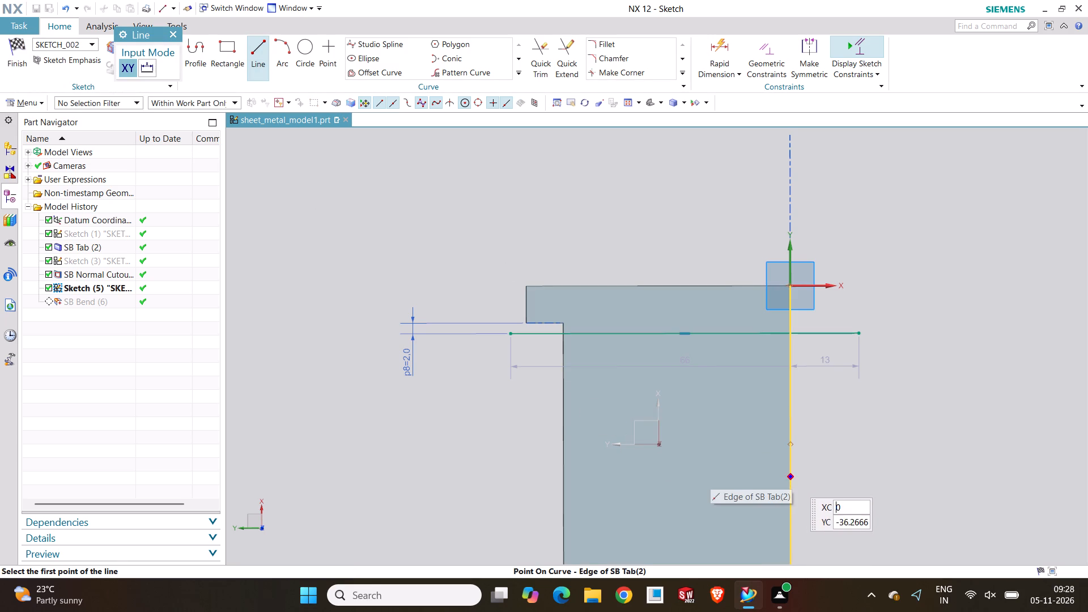
scroll(755, 494, down, 1)
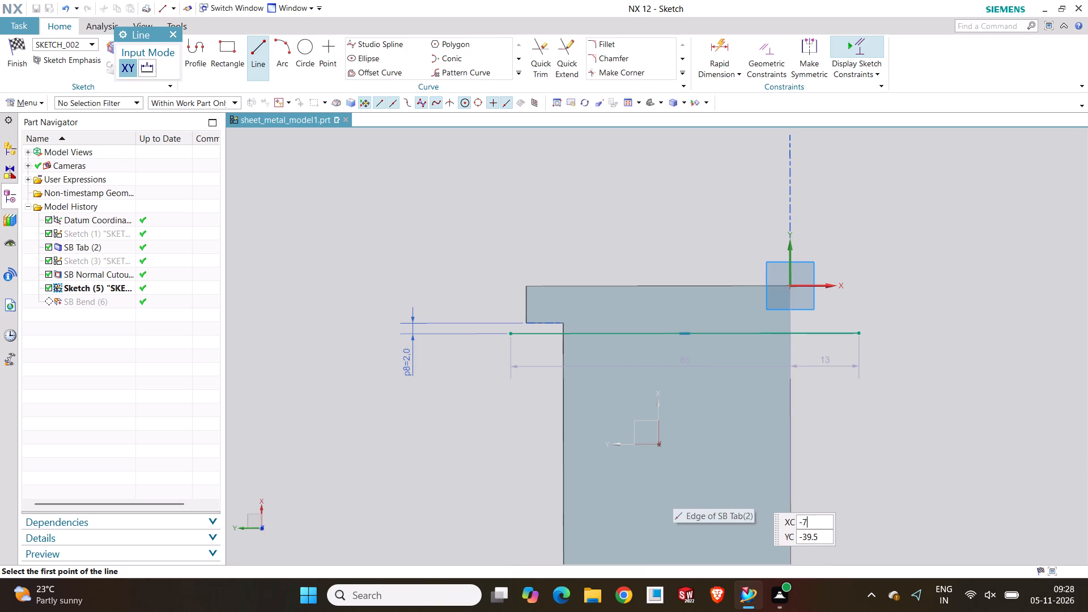
scroll(755, 494, up, 4)
scroll(755, 494, down, 8)
scroll(743, 512, up, 3)
scroll(766, 513, down, 2)
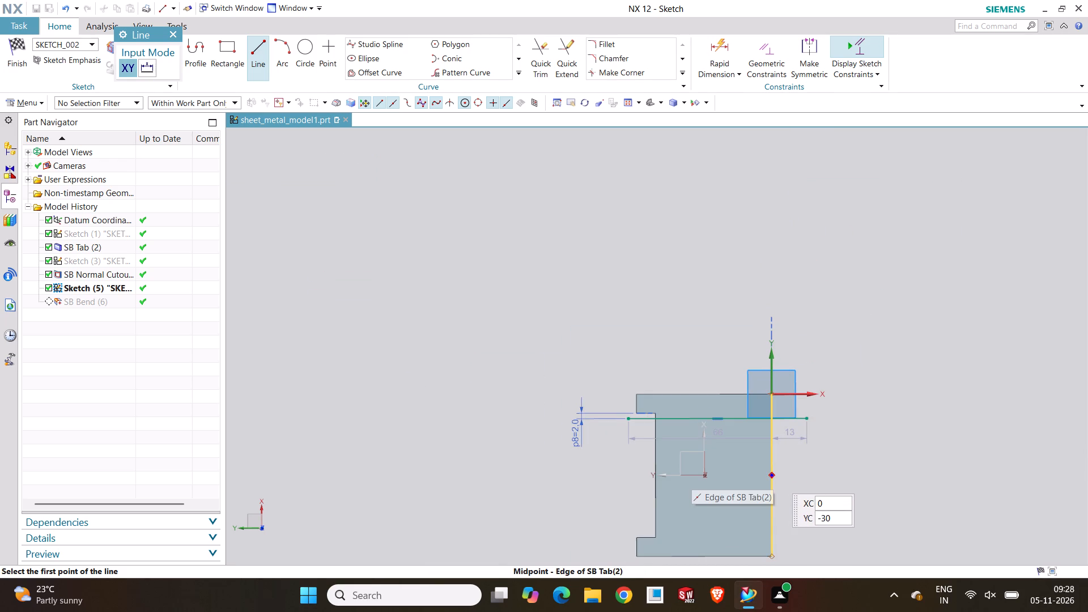
click(704, 475)
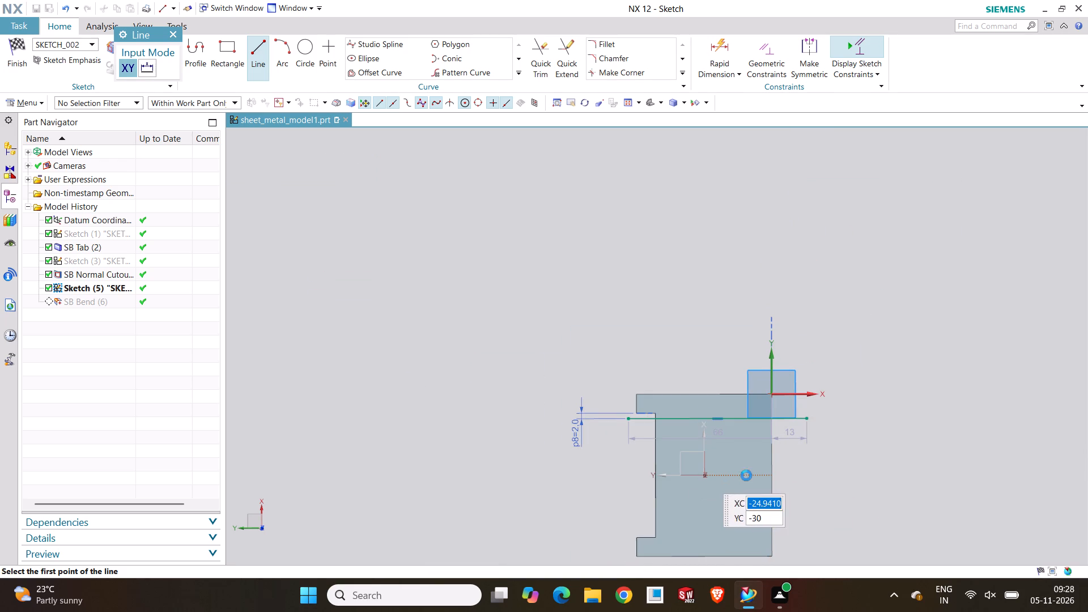
click(847, 473)
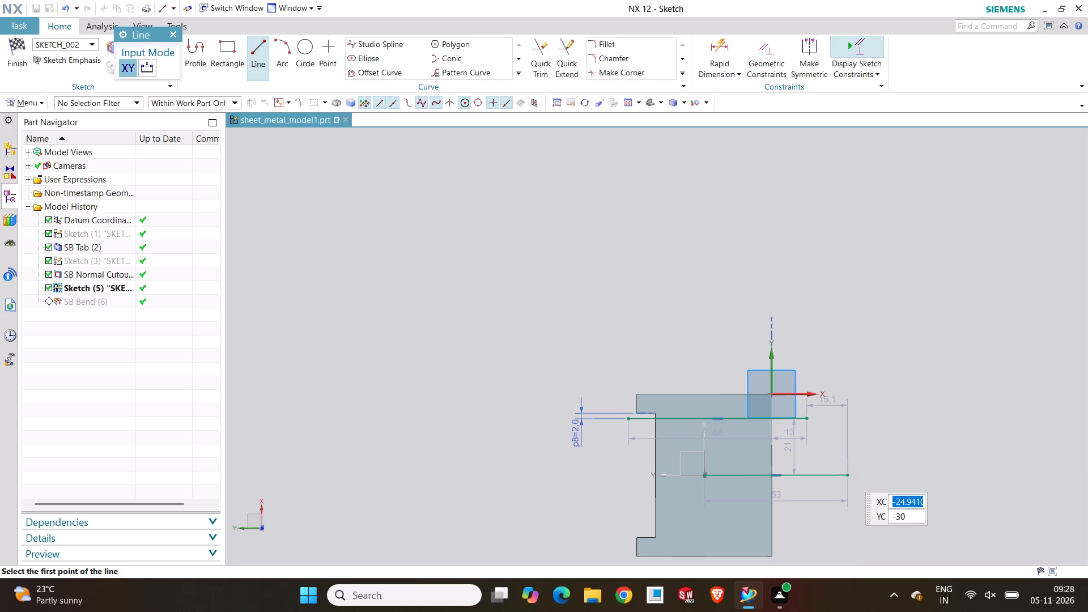
key(Escape)
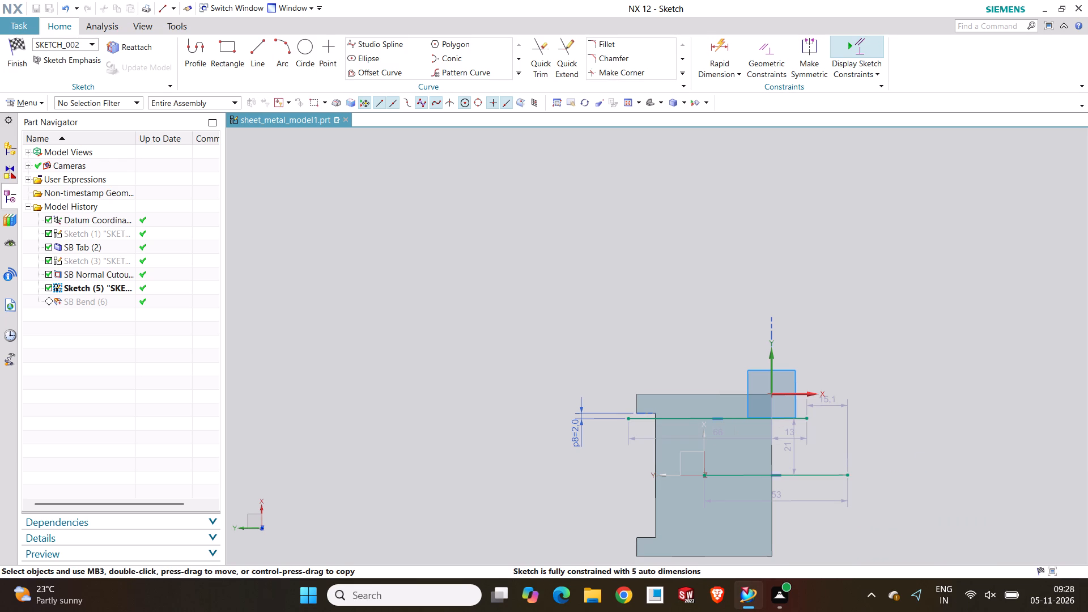
Convert the new horizontal centre line to a reference line.
click(809, 474)
right_click(809, 474)
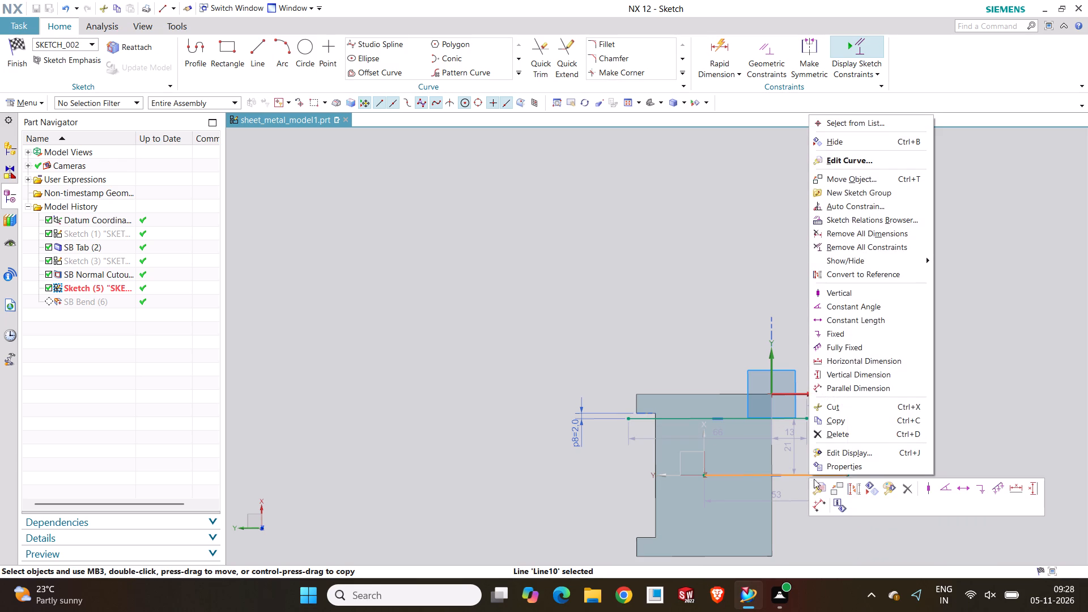
click(849, 490)
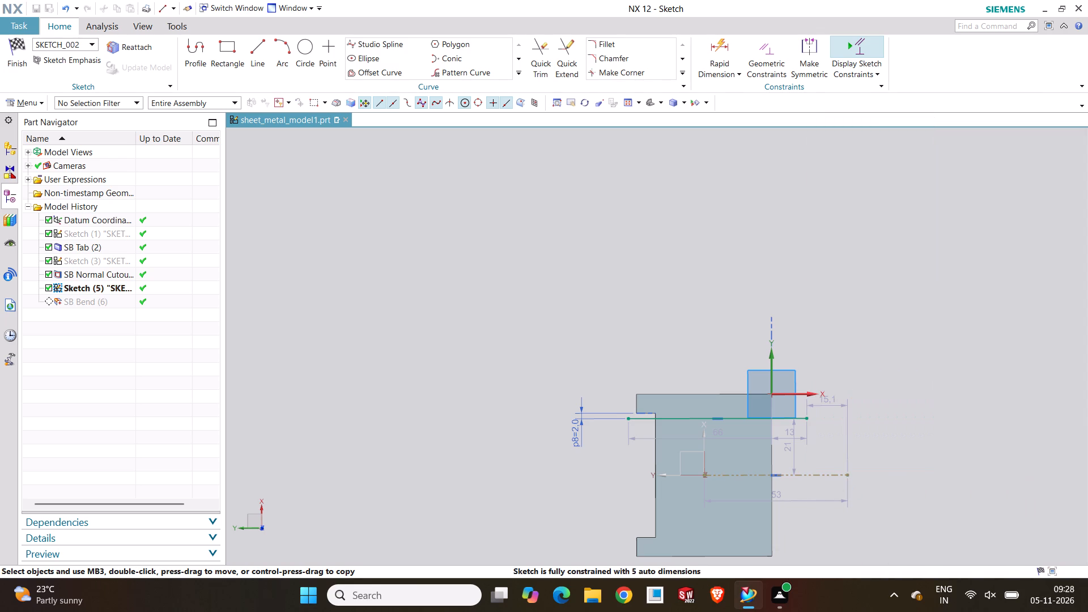
click(508, 483)
Mirror the bend line about the horizontal reference line and finish the sketch.
click(520, 72)
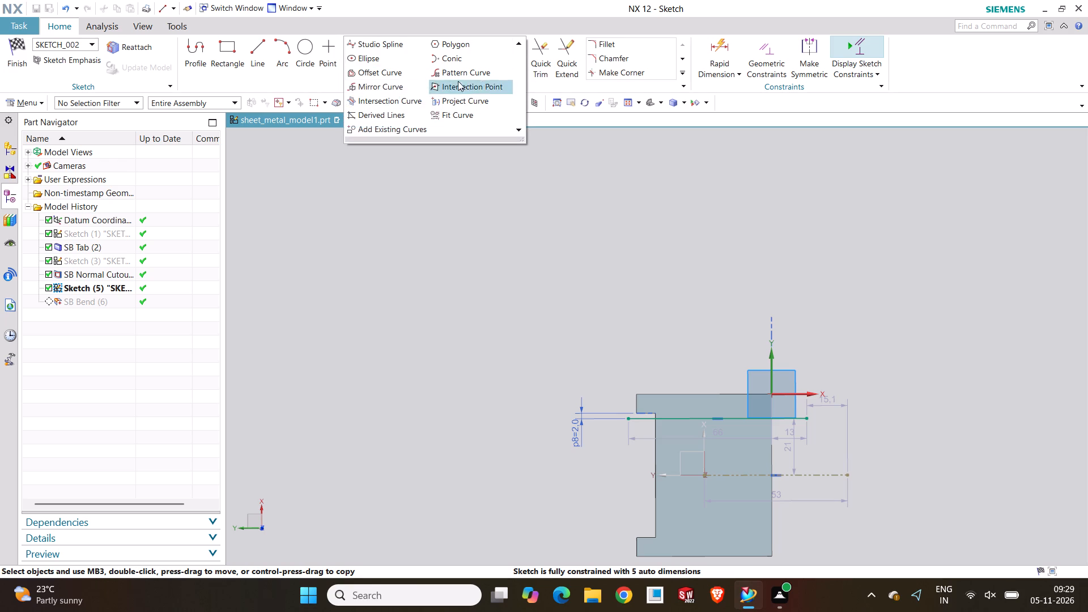
click(398, 84)
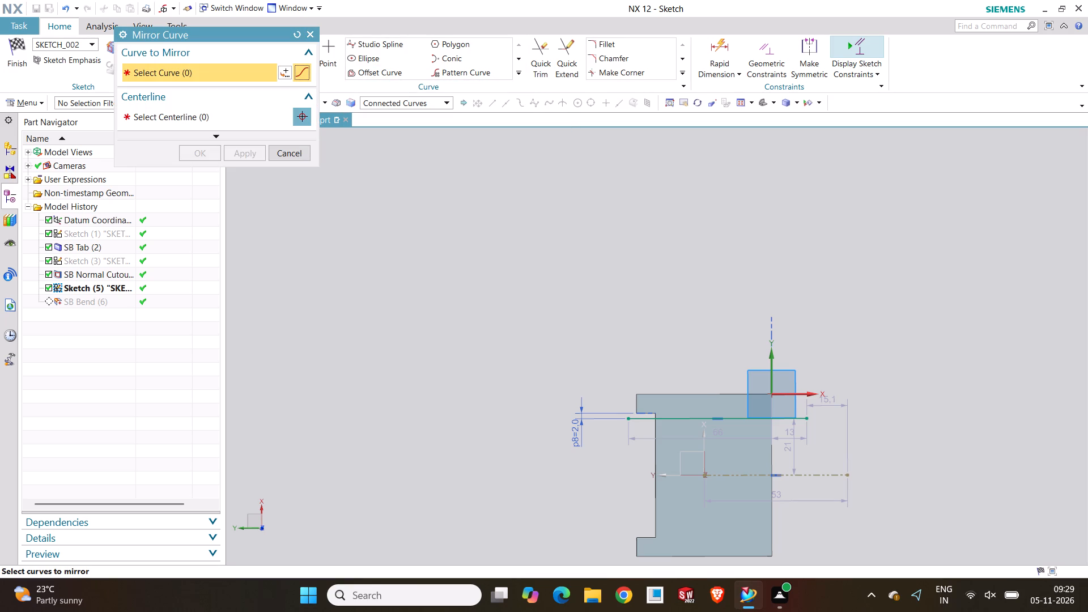
click(669, 416)
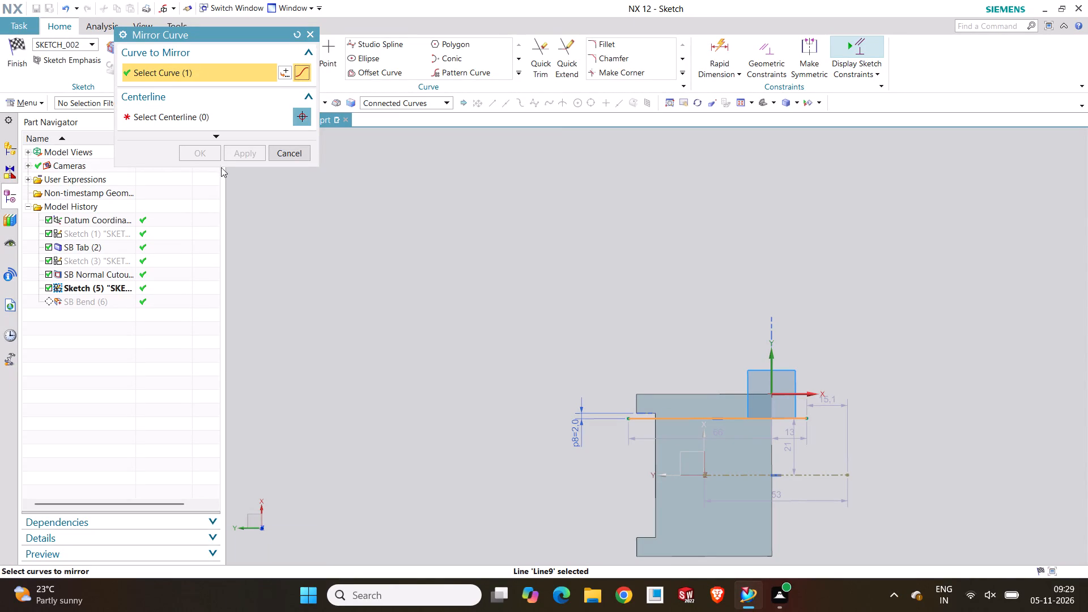
click(180, 121)
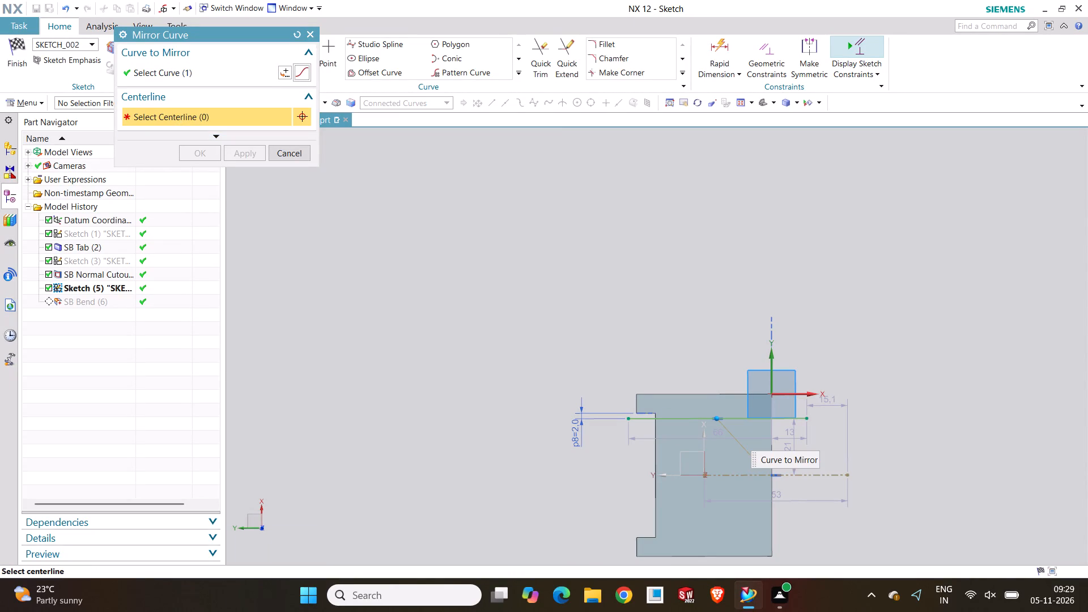
click(831, 477)
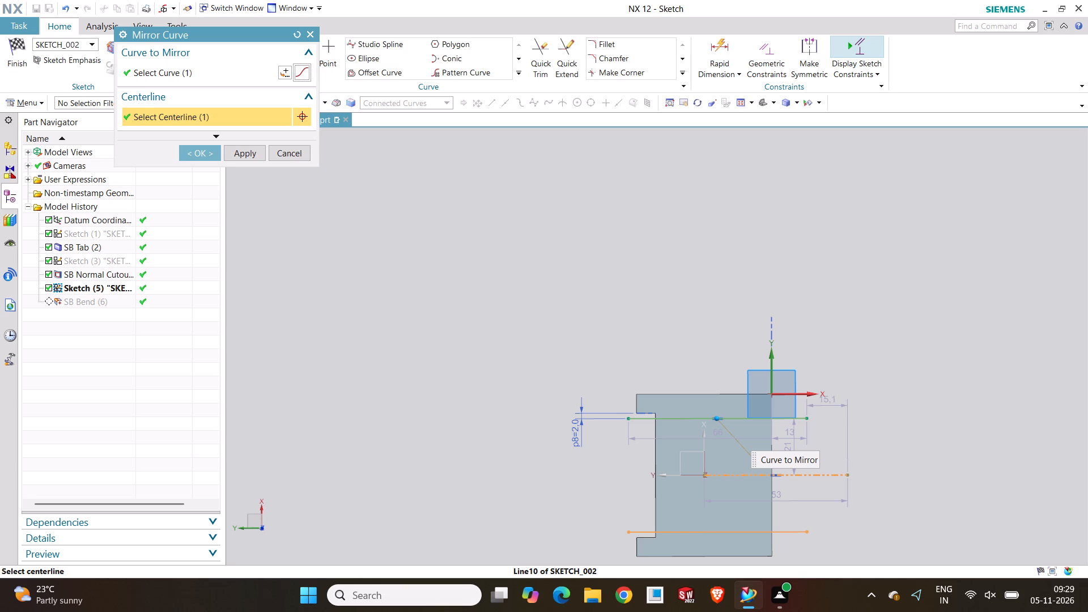
click(211, 151)
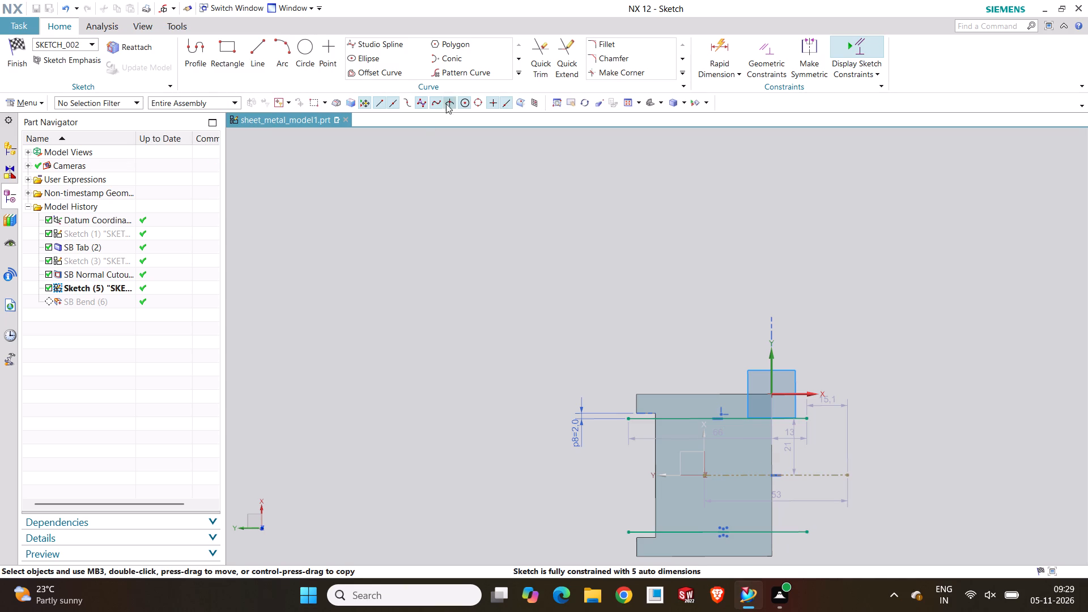
click(21, 45)
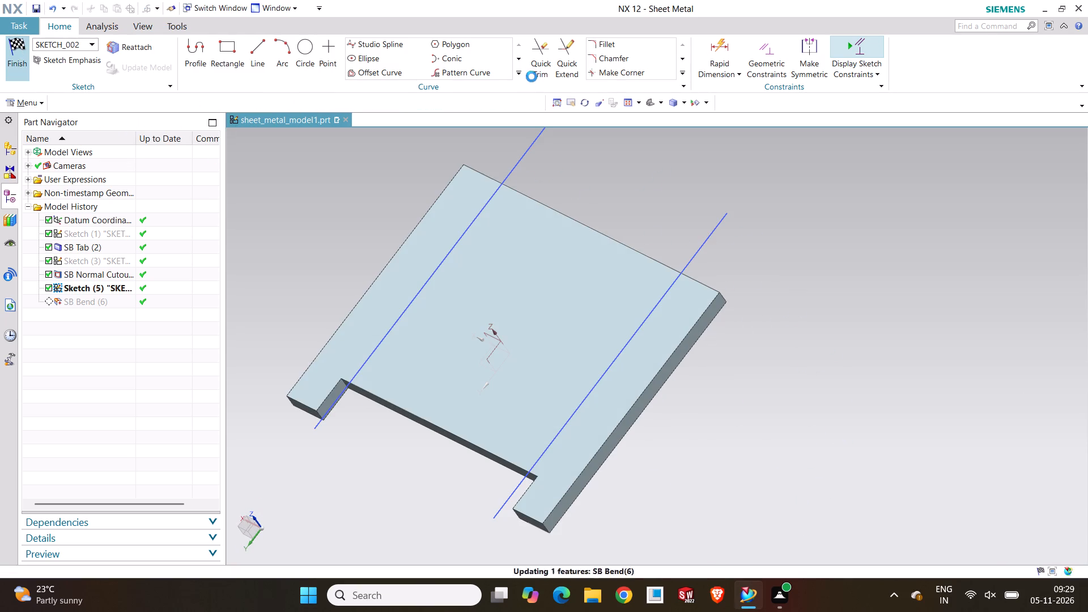
Set up a 90° bend along the mirrored line with the Outer Mold Line inset and reverse the bend side.
click(341, 74)
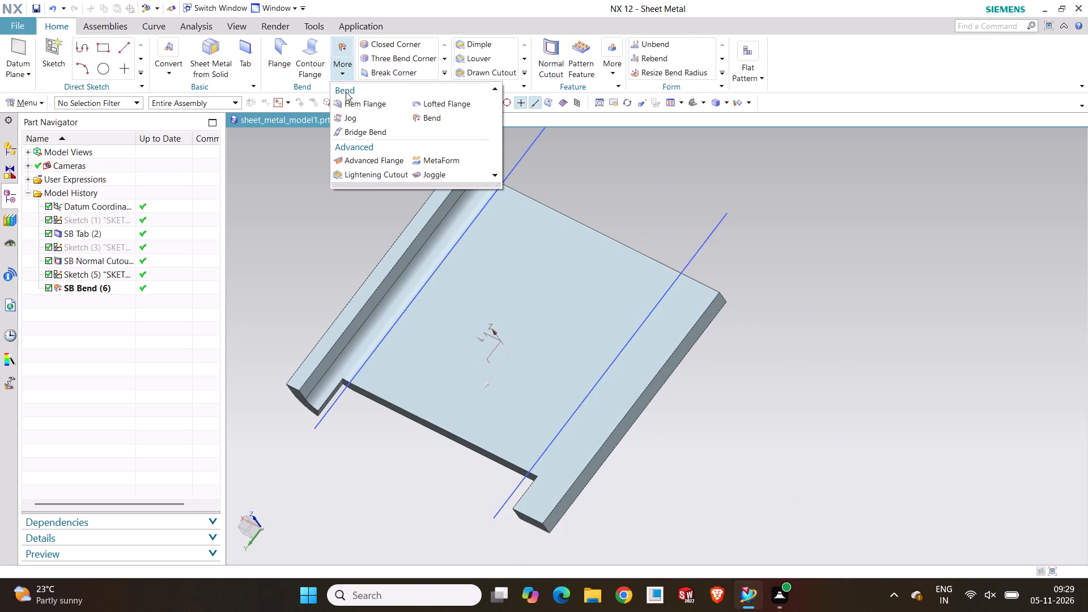
click(414, 120)
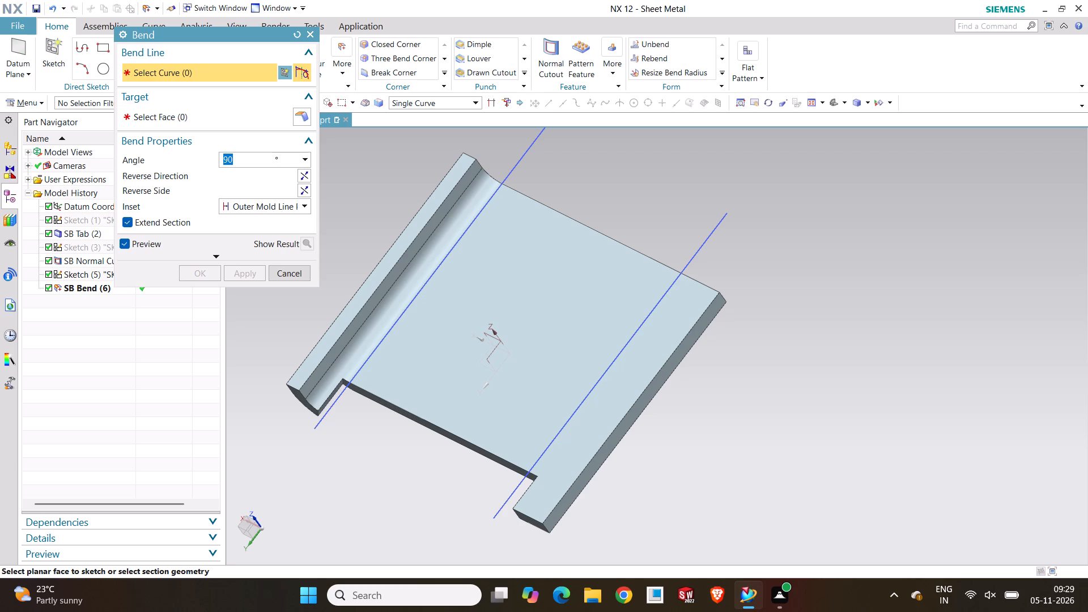
click(705, 239)
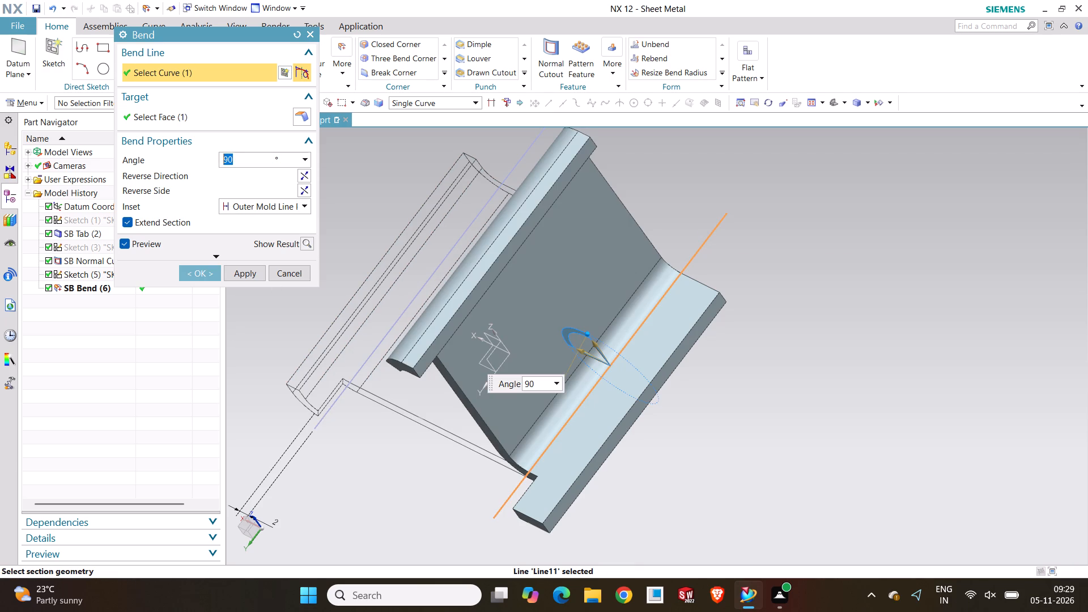
middle_drag(627, 343, 601, 268)
scroll(601, 267, up, 3)
middle_drag(601, 267, 634, 234)
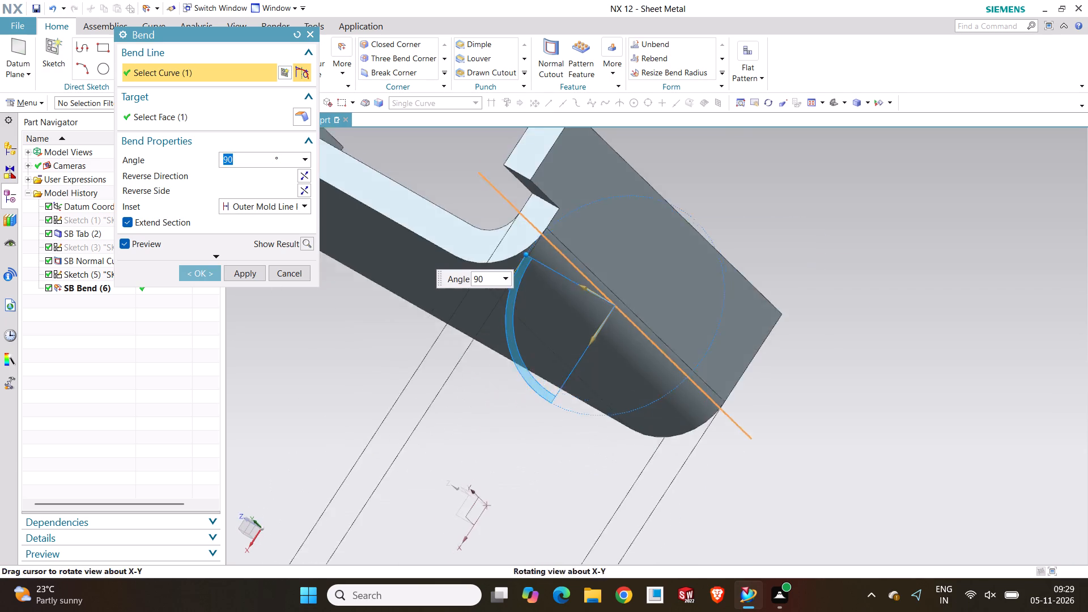
middle_drag(634, 234, 636, 232)
scroll(590, 278, up, 4)
scroll(590, 278, down, 10)
middle_drag(533, 242, 542, 307)
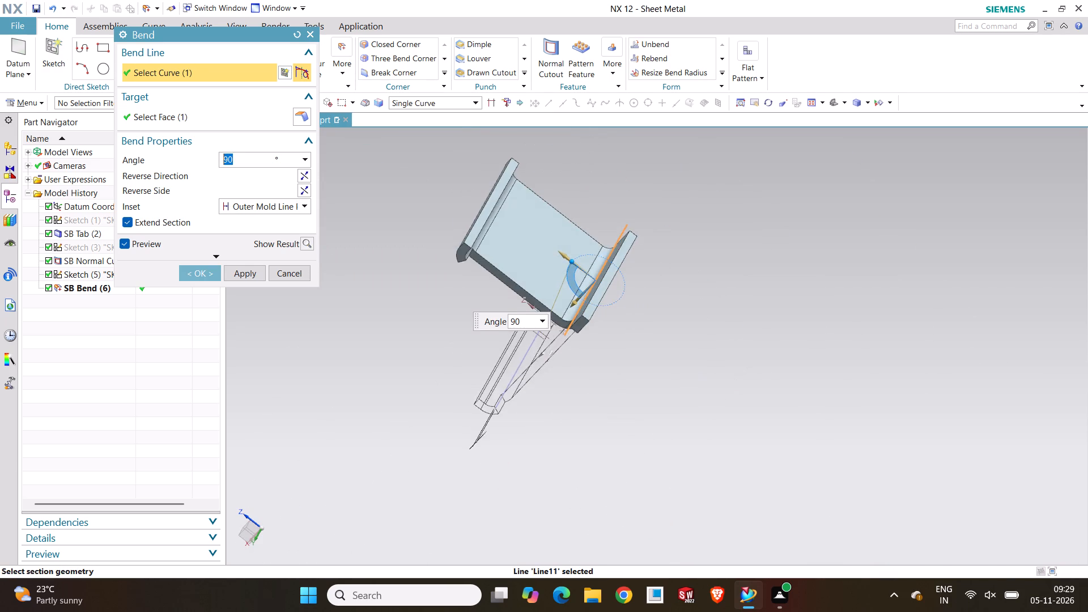
scroll(553, 283, down, 1)
click(304, 189)
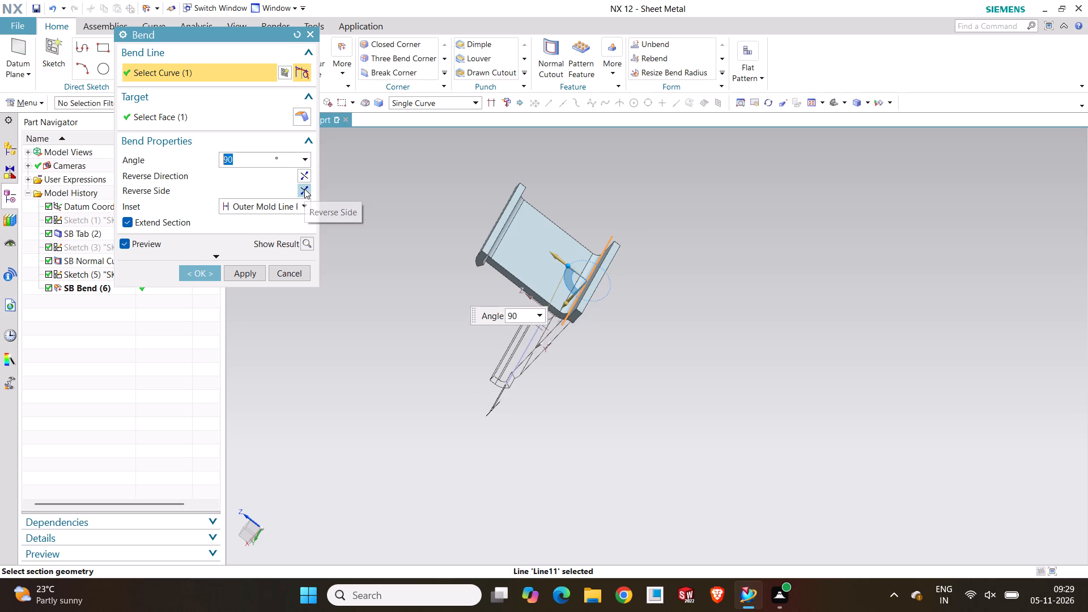
Examine the previewed second bend, its fold side and the adjacent cutout from several angles.
middle_drag(483, 306, 491, 295)
scroll(517, 301, down, 4)
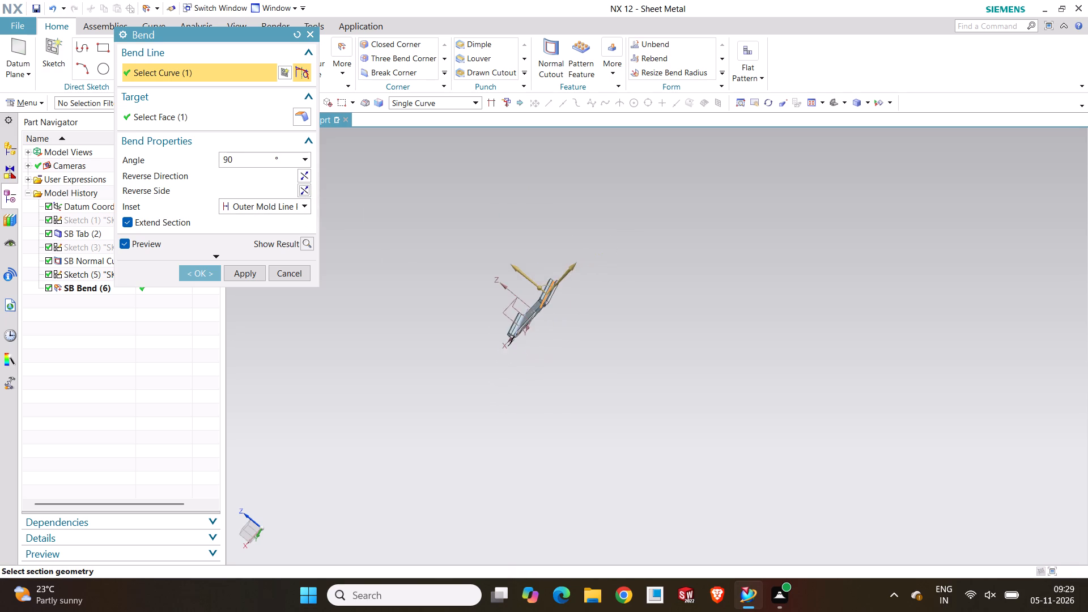
scroll(525, 308, up, 3)
scroll(526, 308, down, 5)
scroll(526, 308, up, 8)
middle_drag(528, 308, 550, 266)
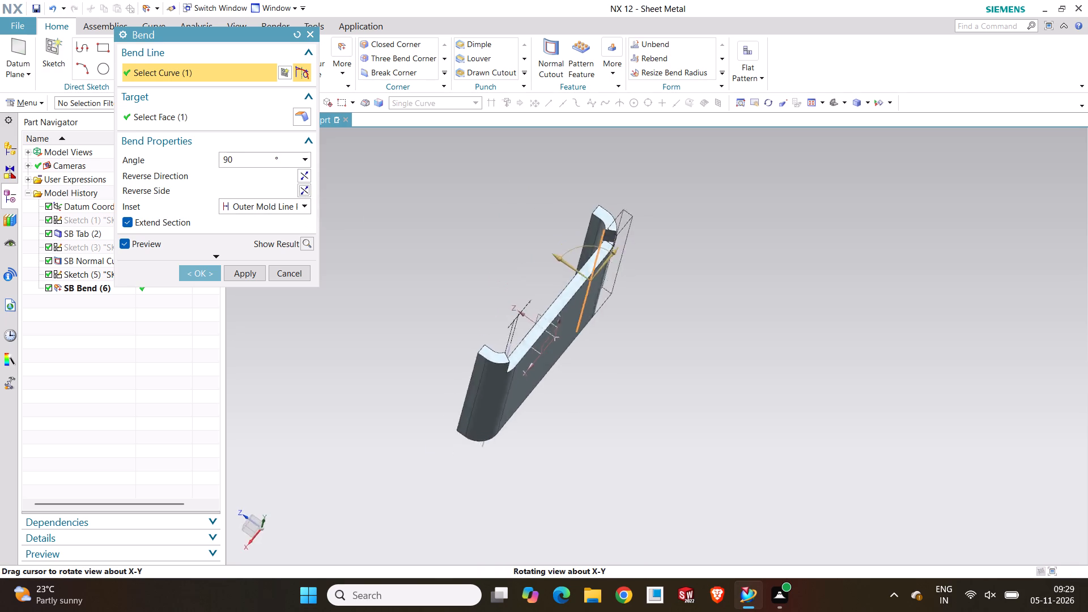
middle_drag(550, 266, 600, 231)
scroll(562, 299, down, 4)
scroll(558, 296, up, 9)
middle_drag(558, 296, 528, 299)
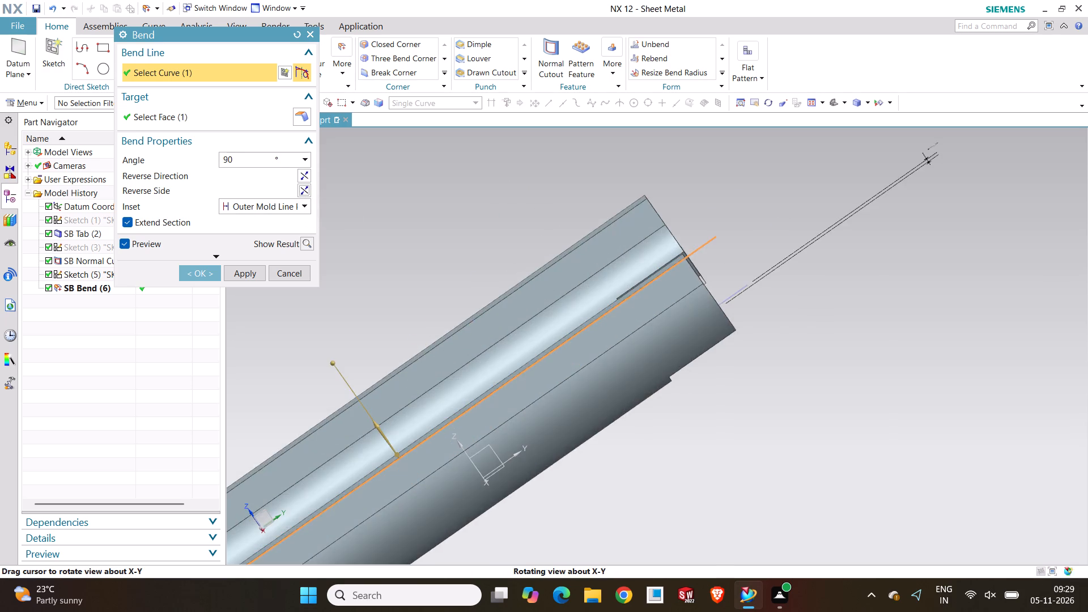
middle_drag(528, 299, 511, 335)
scroll(515, 334, up, 4)
scroll(516, 334, down, 8)
middle_drag(516, 334, 483, 335)
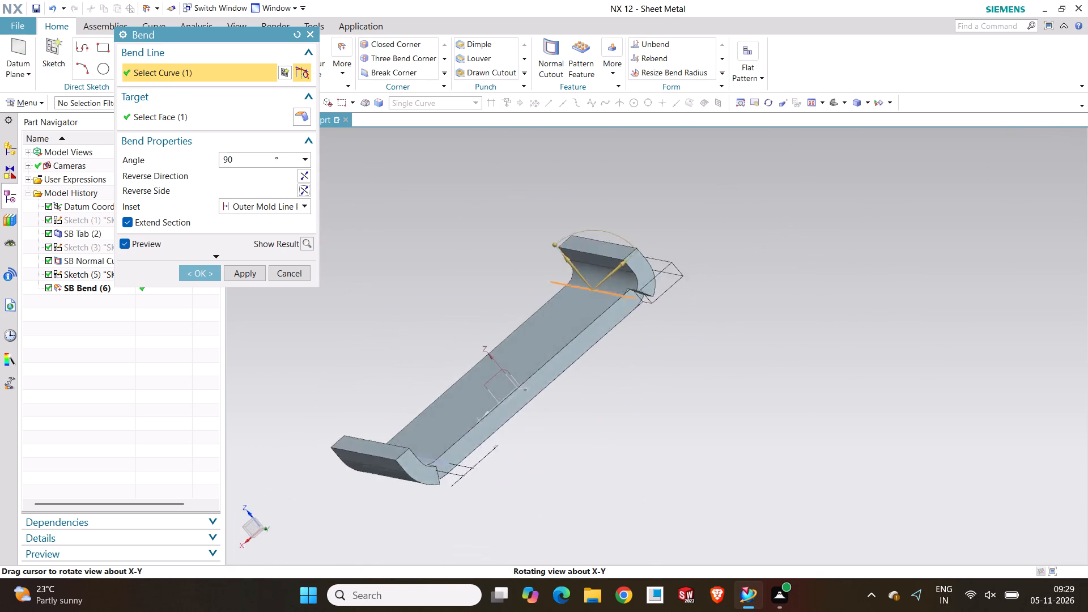
middle_drag(483, 335, 510, 320)
scroll(499, 333, up, 1)
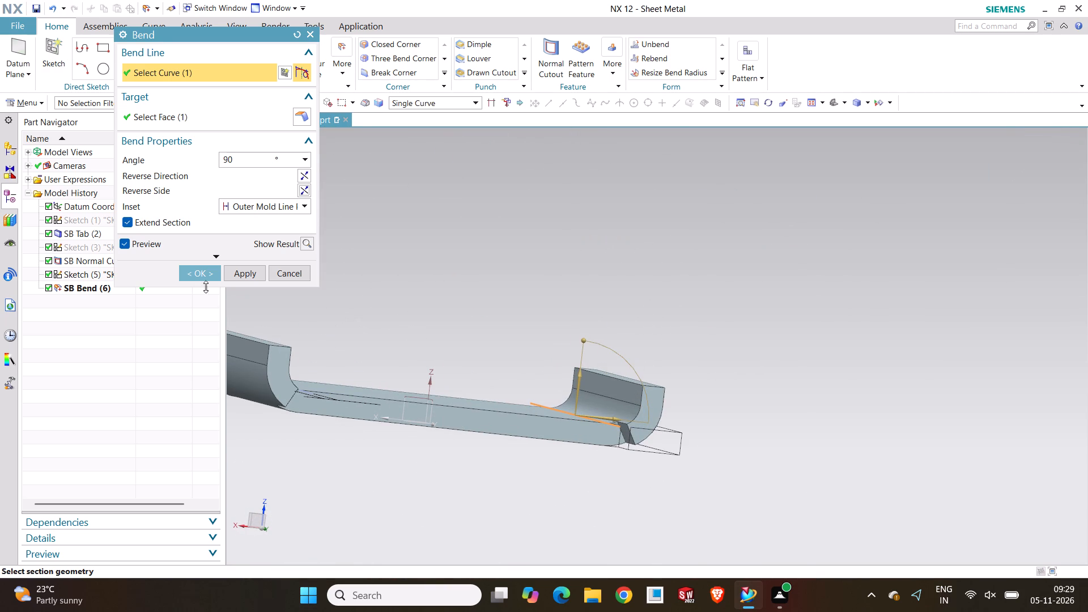
Create the second 90° bend along the mirrored line.
click(218, 273)
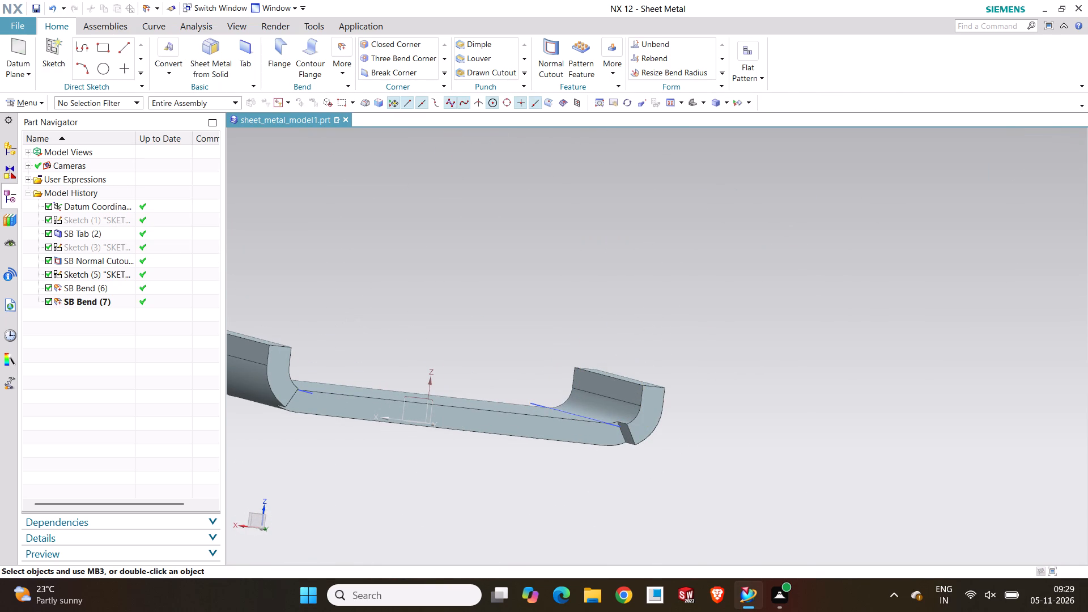
click(448, 319)
Hide the bend-line sketch, Sketch (5).
scroll(468, 324, up, 2)
scroll(468, 324, down, 2)
middle_drag(469, 325, 459, 355)
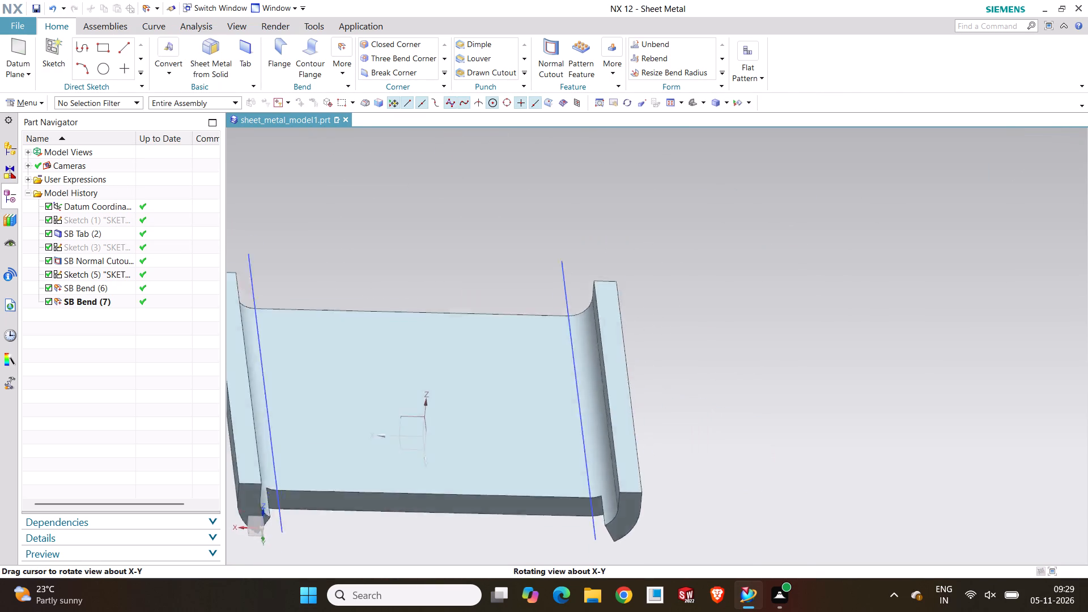
middle_drag(459, 355, 456, 369)
click(265, 212)
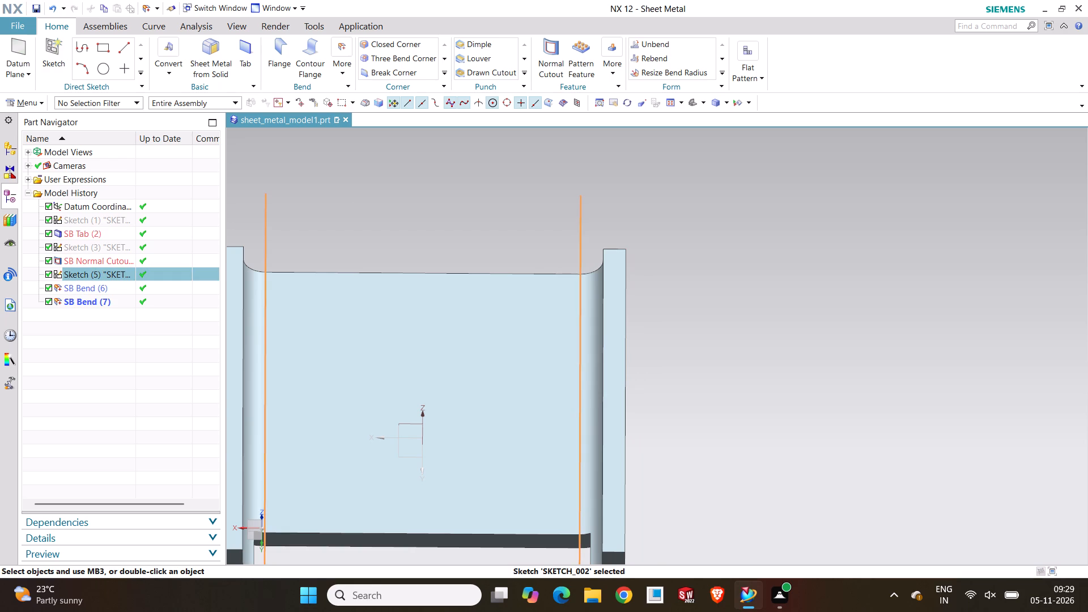
click(356, 199)
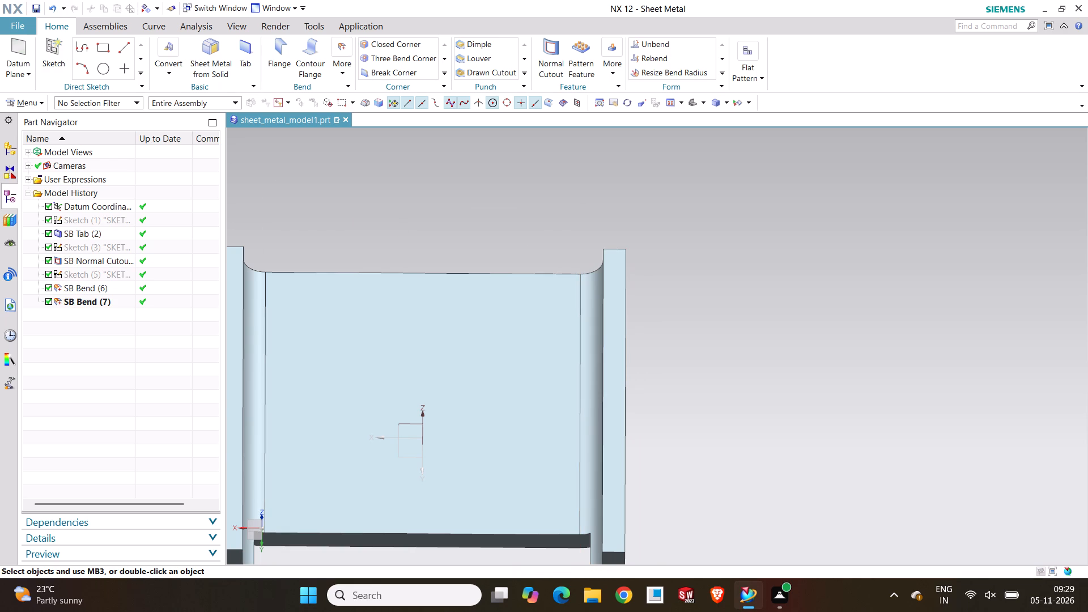
Examine both bent flanges and the cutout corners of the part from several angles.
scroll(455, 295, up, 3)
scroll(455, 314, down, 3)
middle_drag(458, 343, 458, 290)
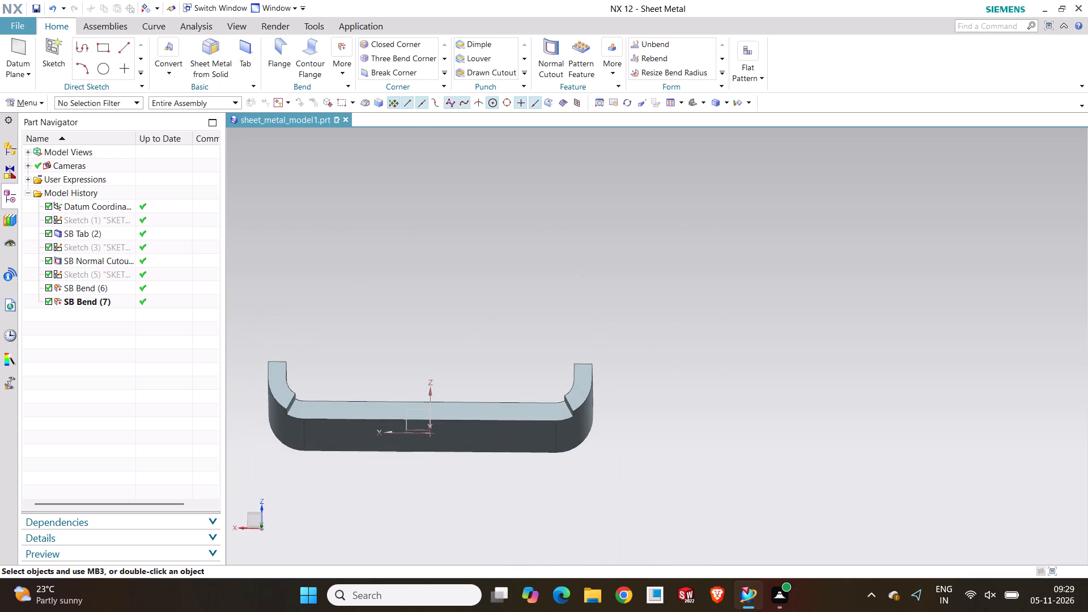
middle_drag(460, 325, 461, 360)
scroll(461, 360, up, 2)
scroll(461, 360, down, 2)
middle_drag(458, 360, 402, 336)
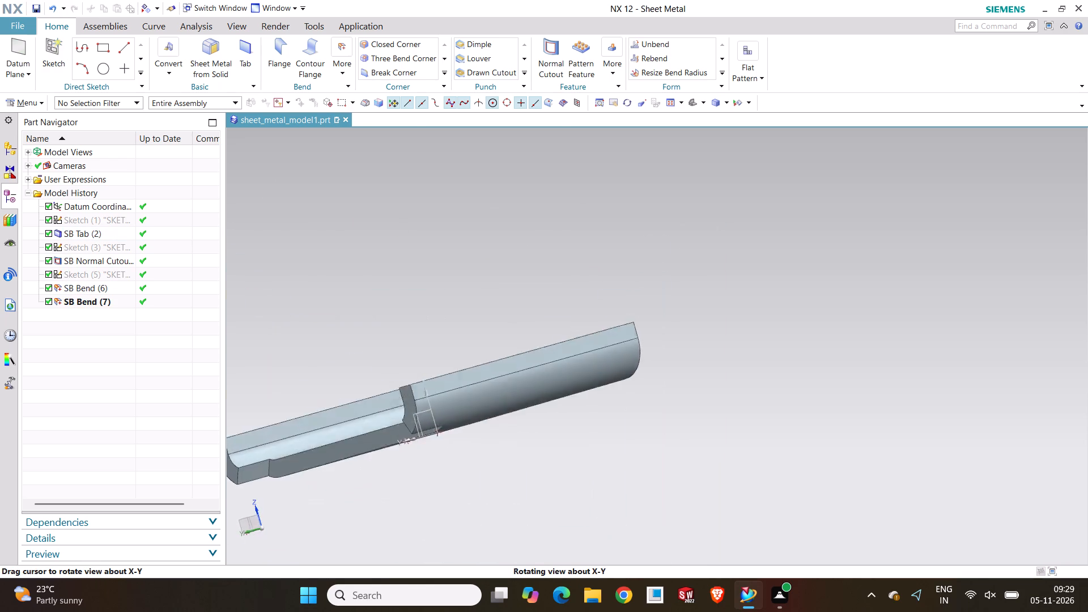
middle_drag(402, 336, 379, 359)
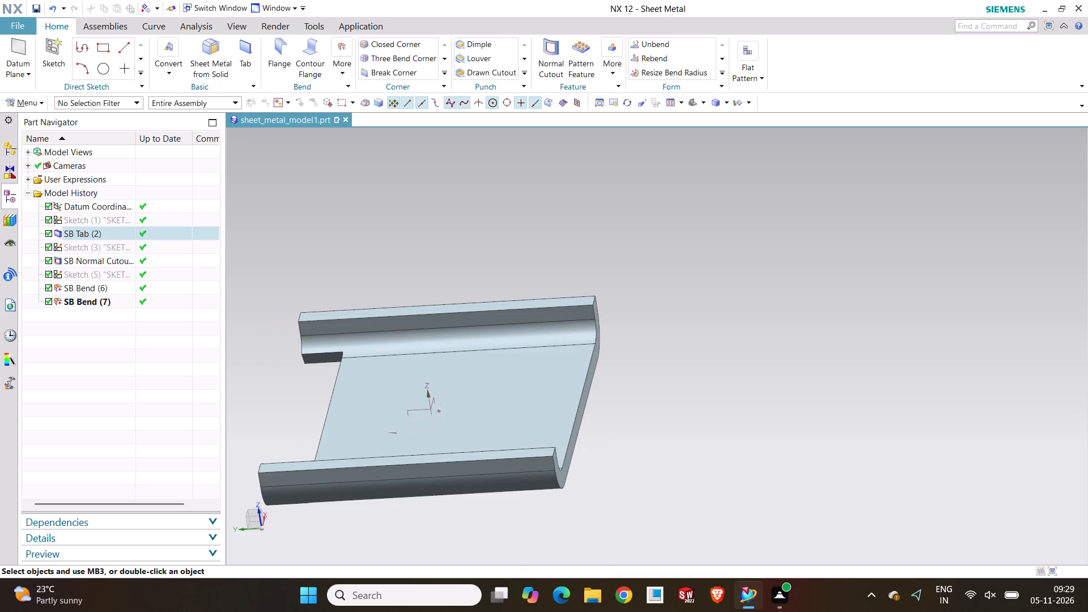
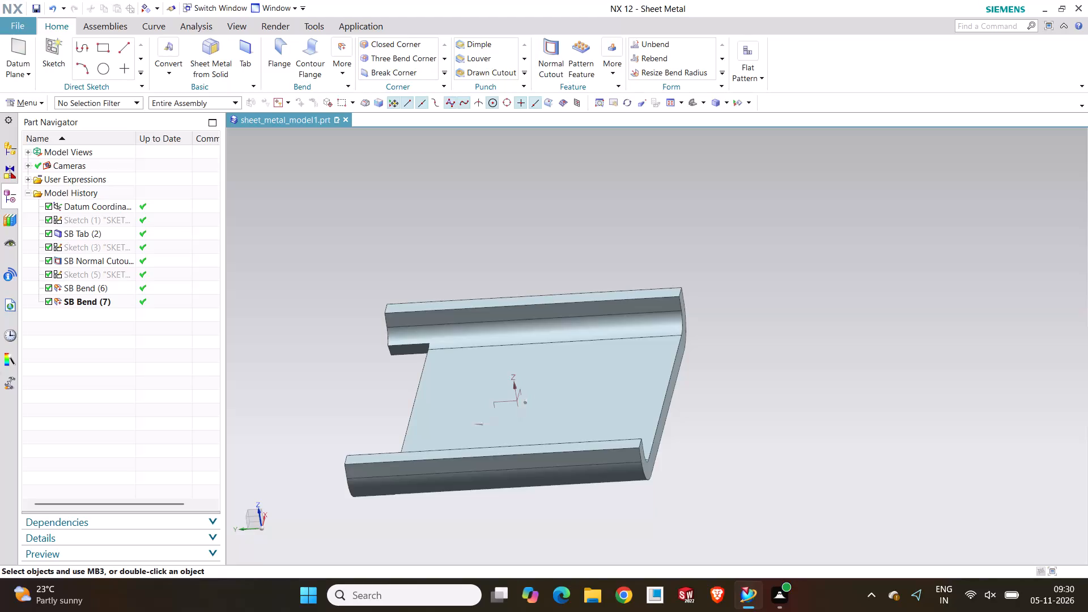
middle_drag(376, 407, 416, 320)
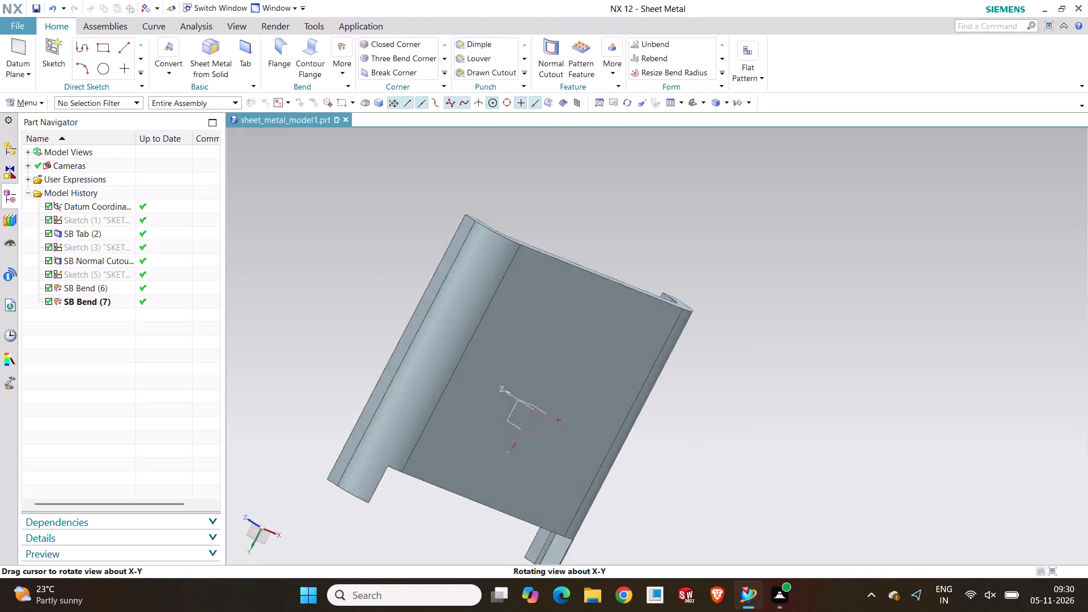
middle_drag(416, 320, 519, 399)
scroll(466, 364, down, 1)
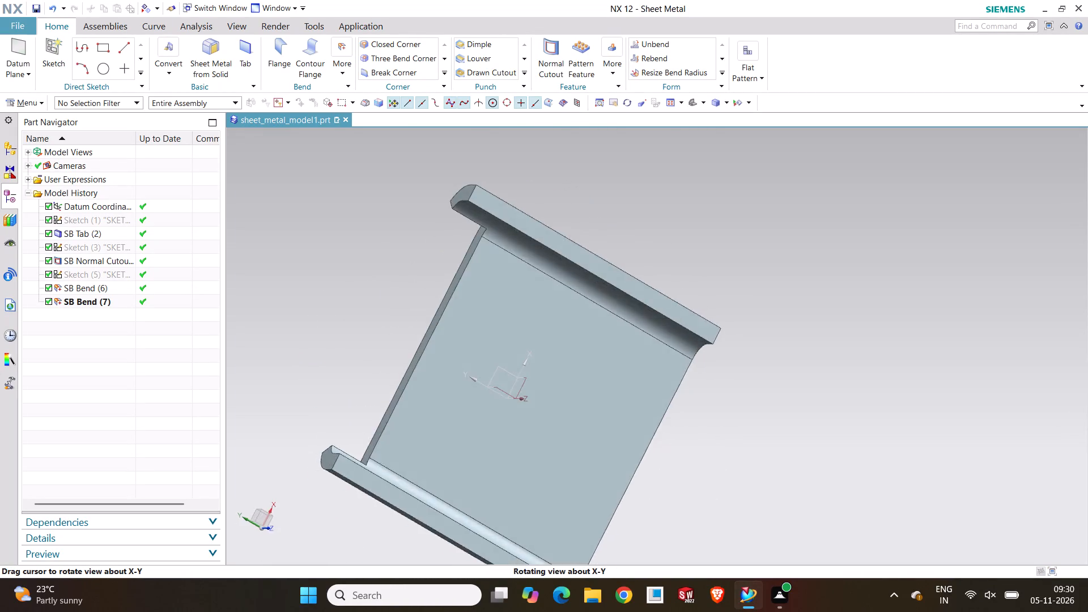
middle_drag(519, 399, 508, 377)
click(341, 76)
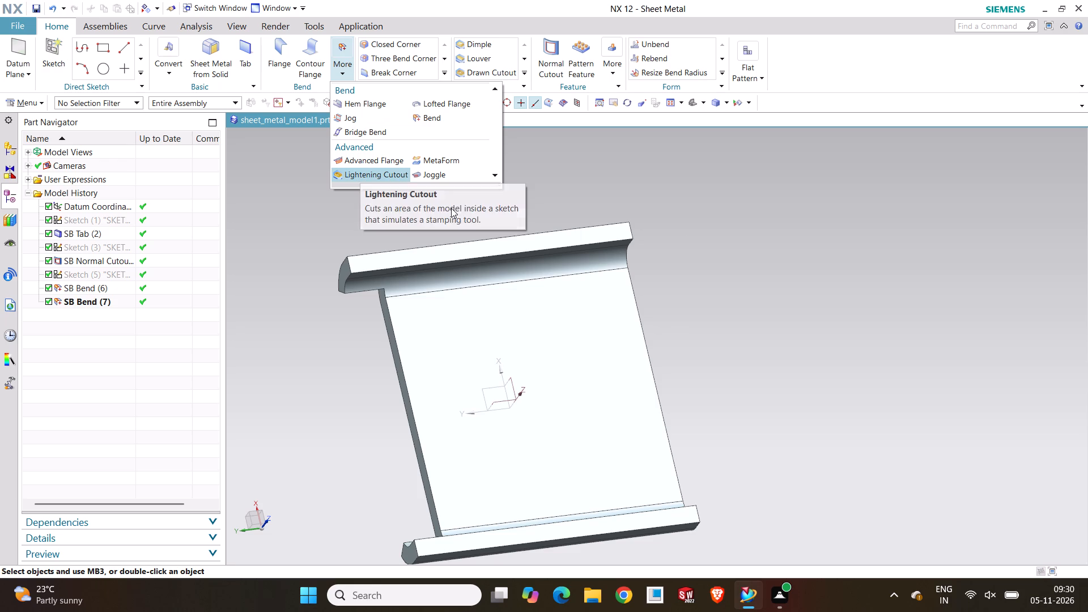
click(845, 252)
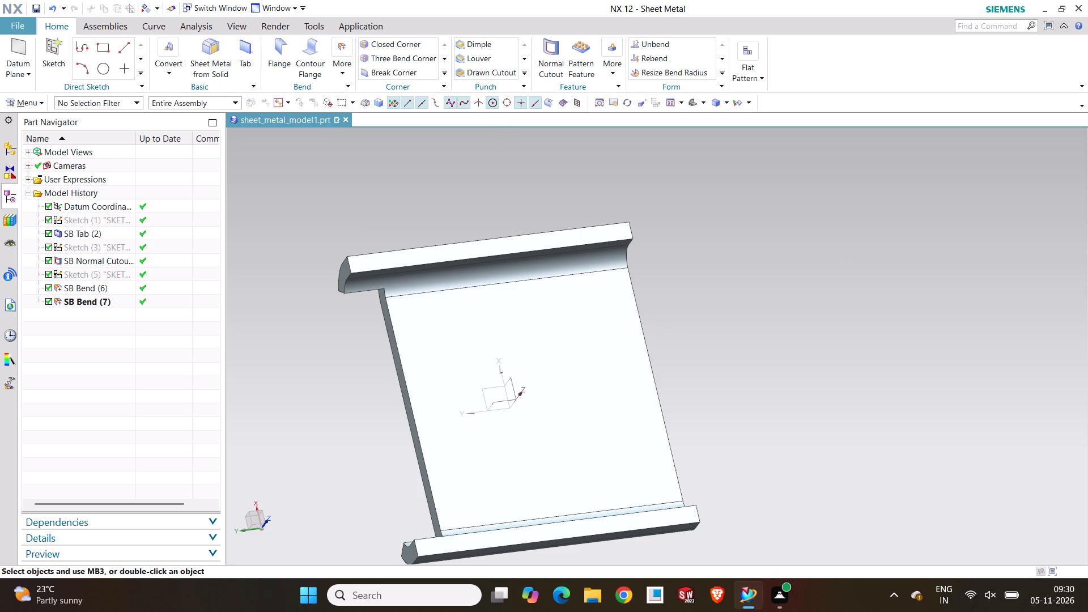
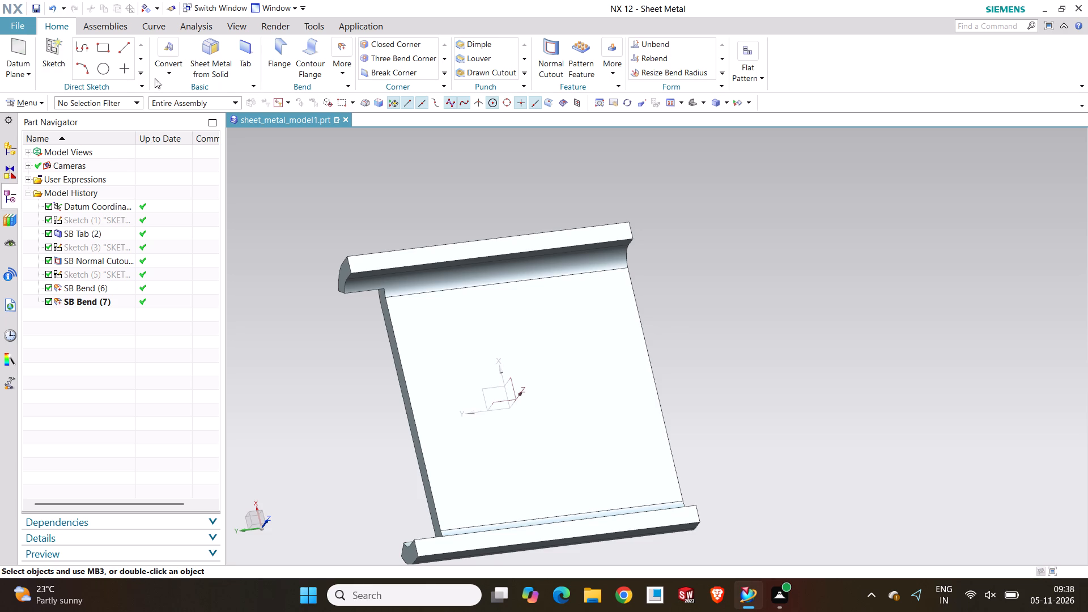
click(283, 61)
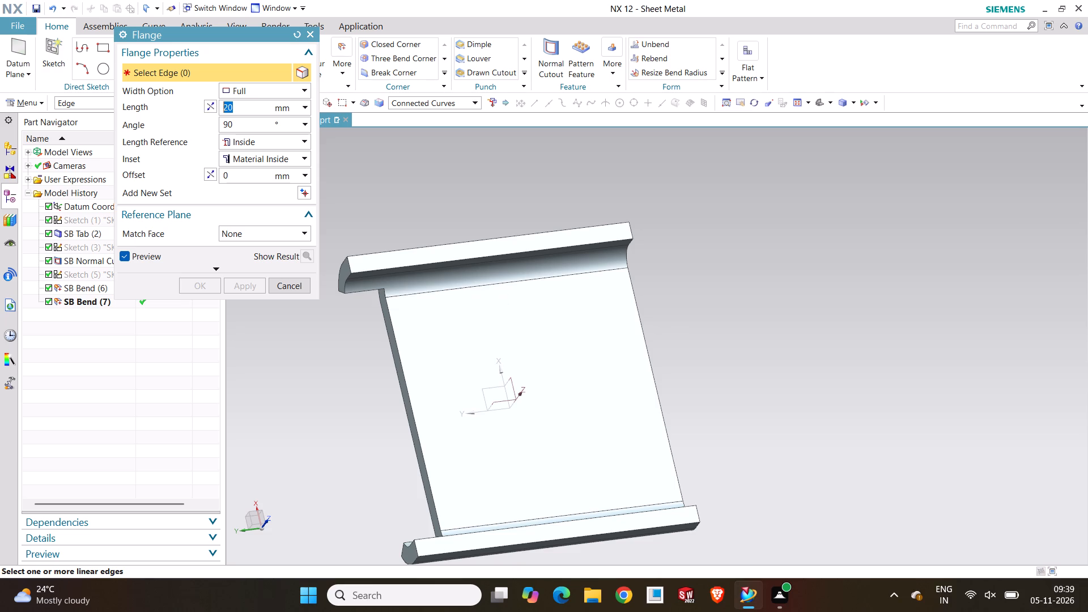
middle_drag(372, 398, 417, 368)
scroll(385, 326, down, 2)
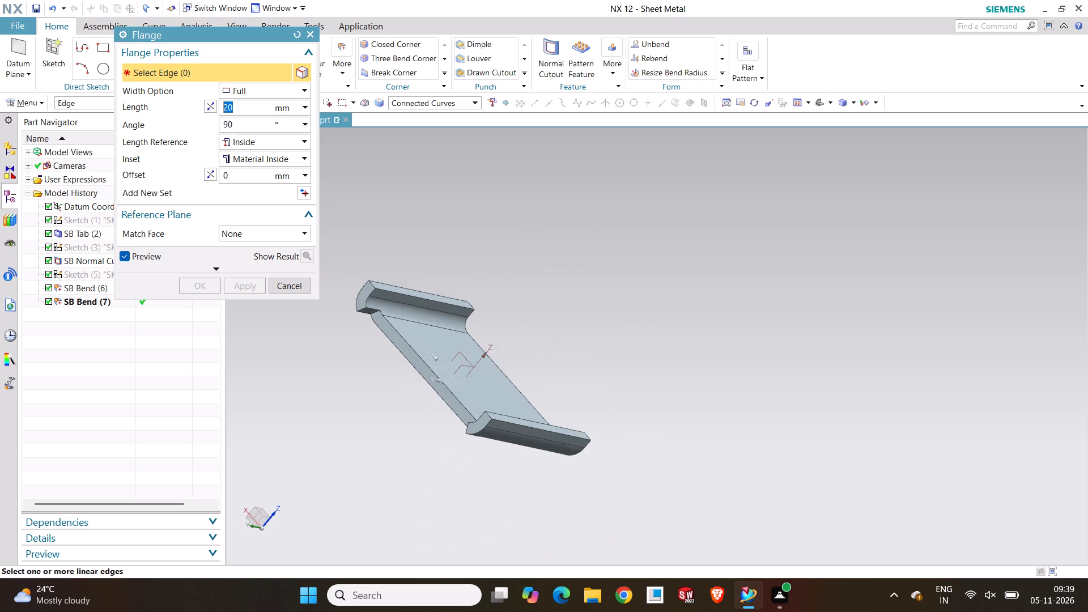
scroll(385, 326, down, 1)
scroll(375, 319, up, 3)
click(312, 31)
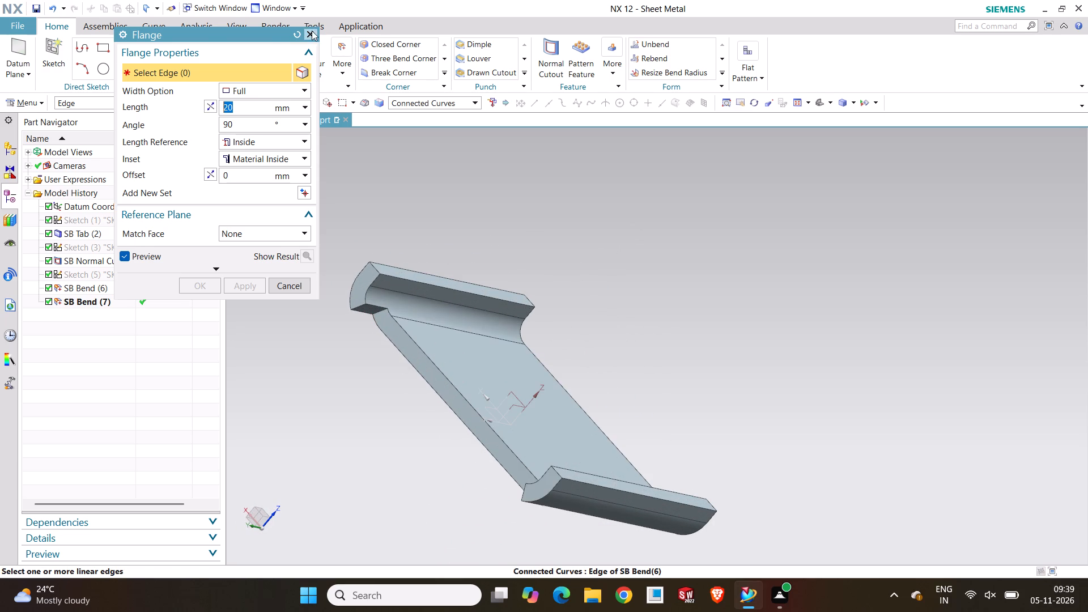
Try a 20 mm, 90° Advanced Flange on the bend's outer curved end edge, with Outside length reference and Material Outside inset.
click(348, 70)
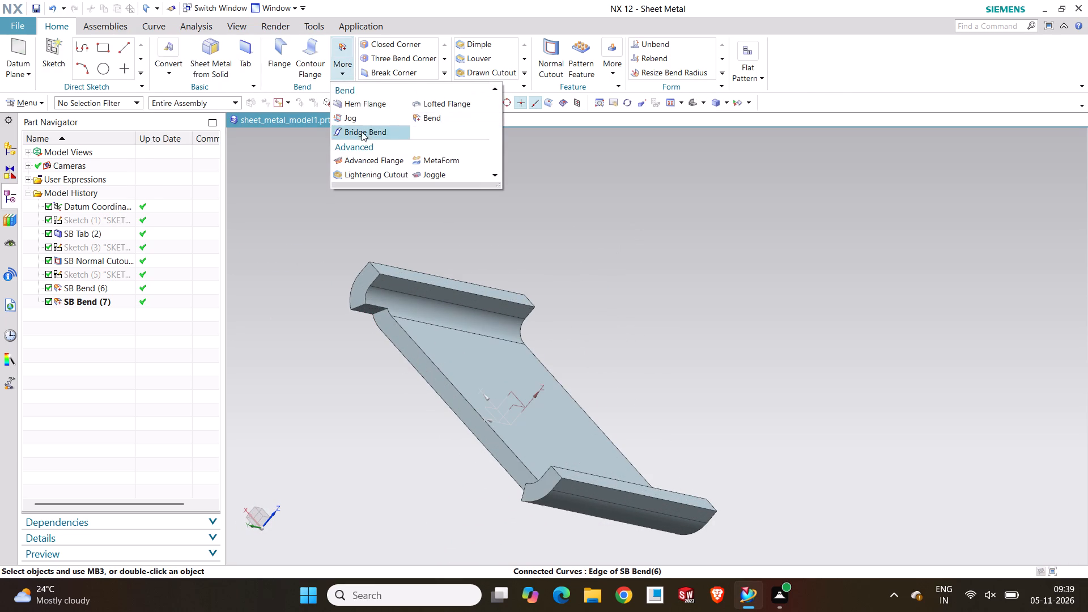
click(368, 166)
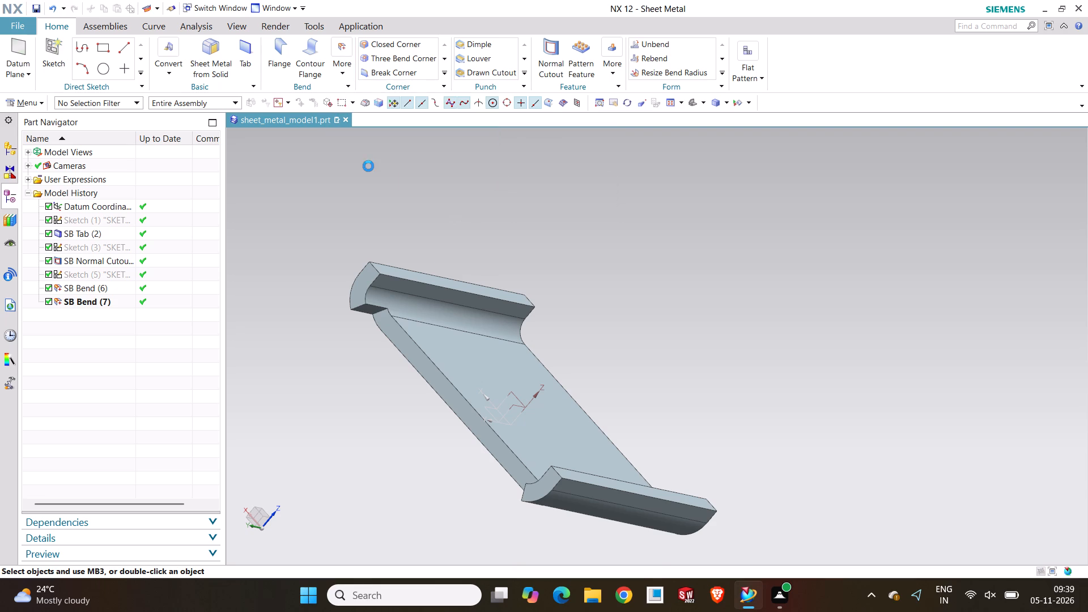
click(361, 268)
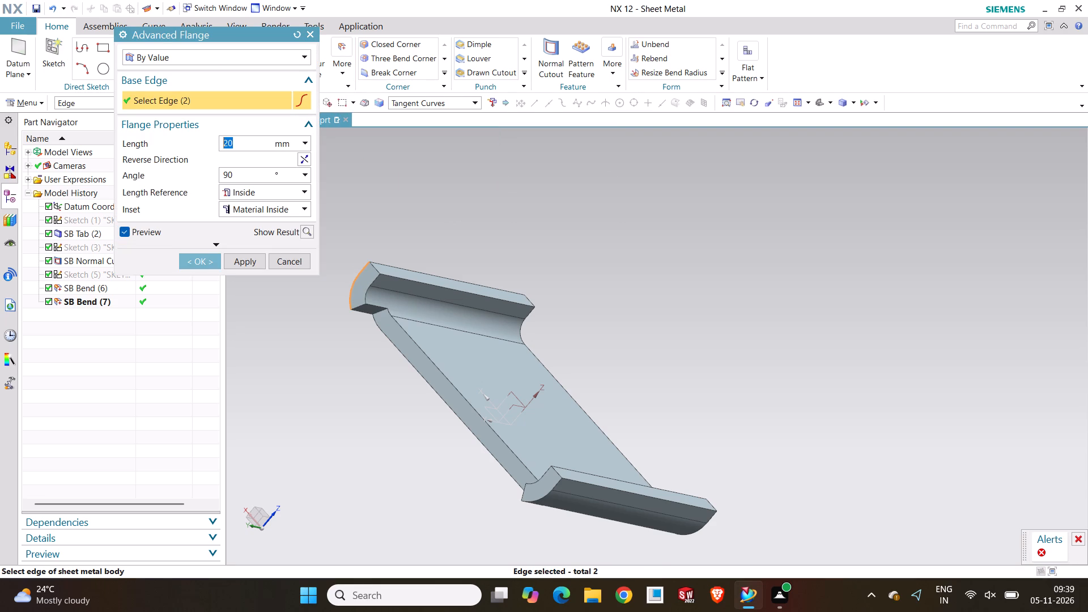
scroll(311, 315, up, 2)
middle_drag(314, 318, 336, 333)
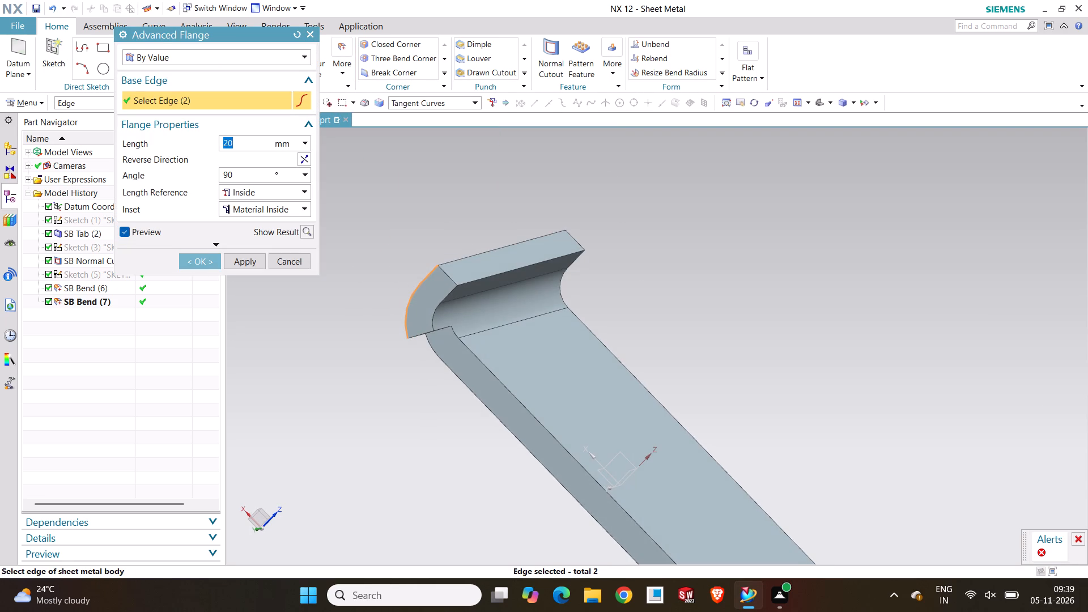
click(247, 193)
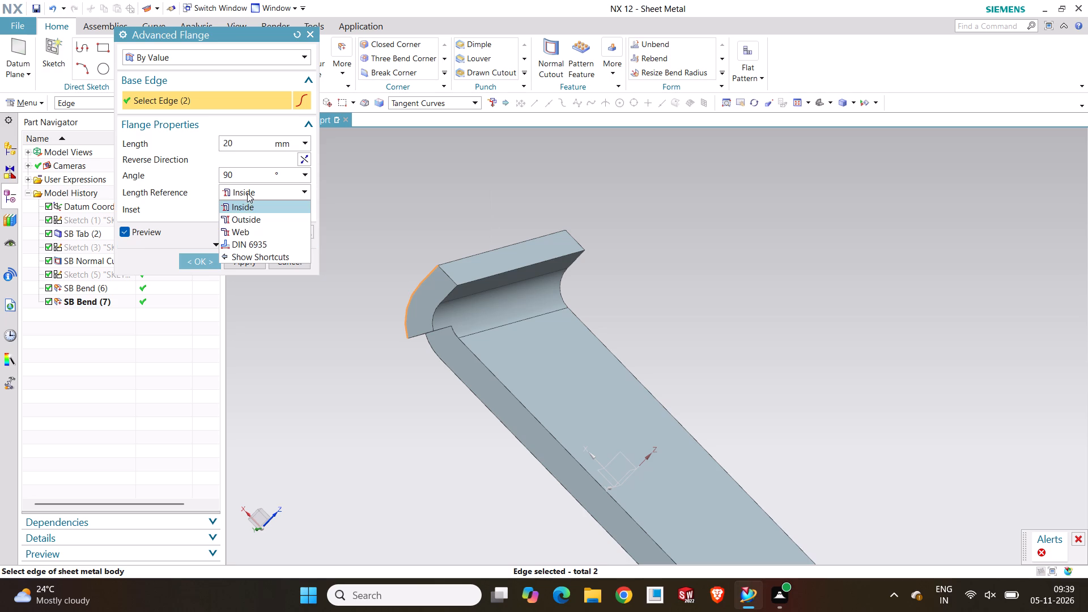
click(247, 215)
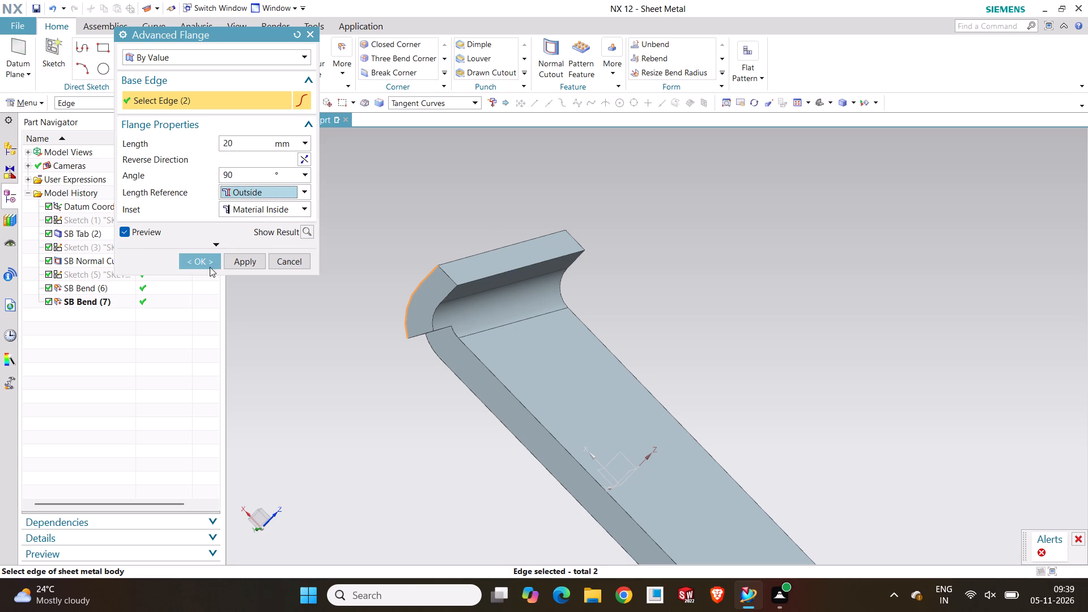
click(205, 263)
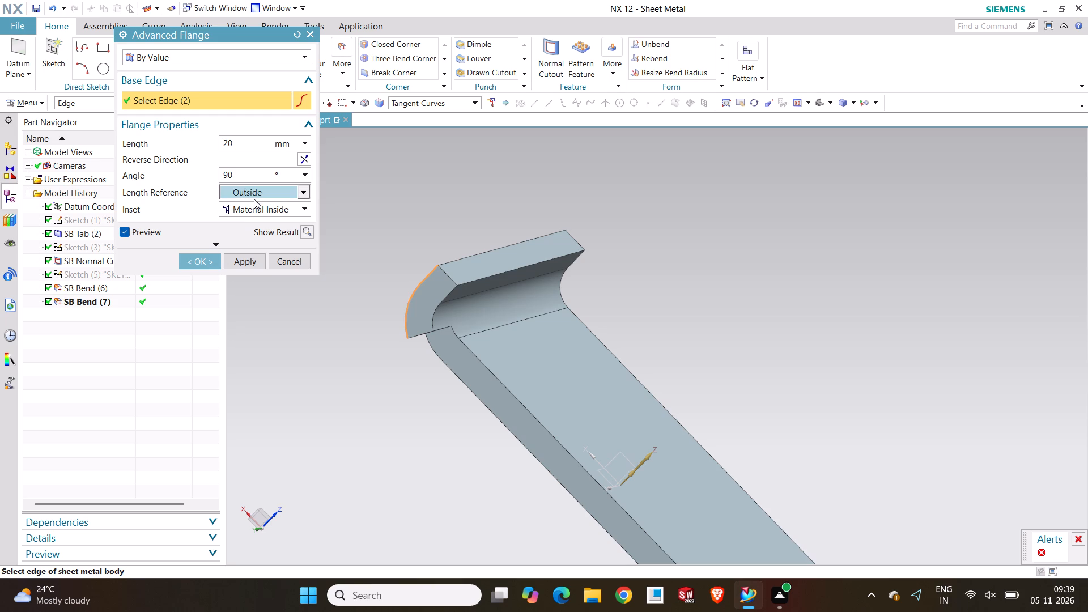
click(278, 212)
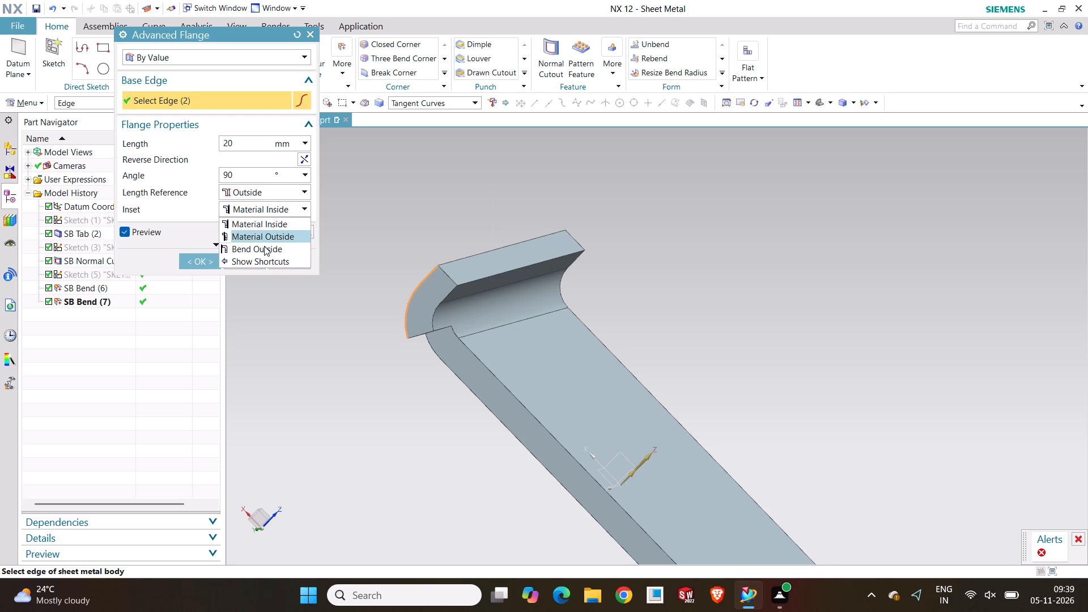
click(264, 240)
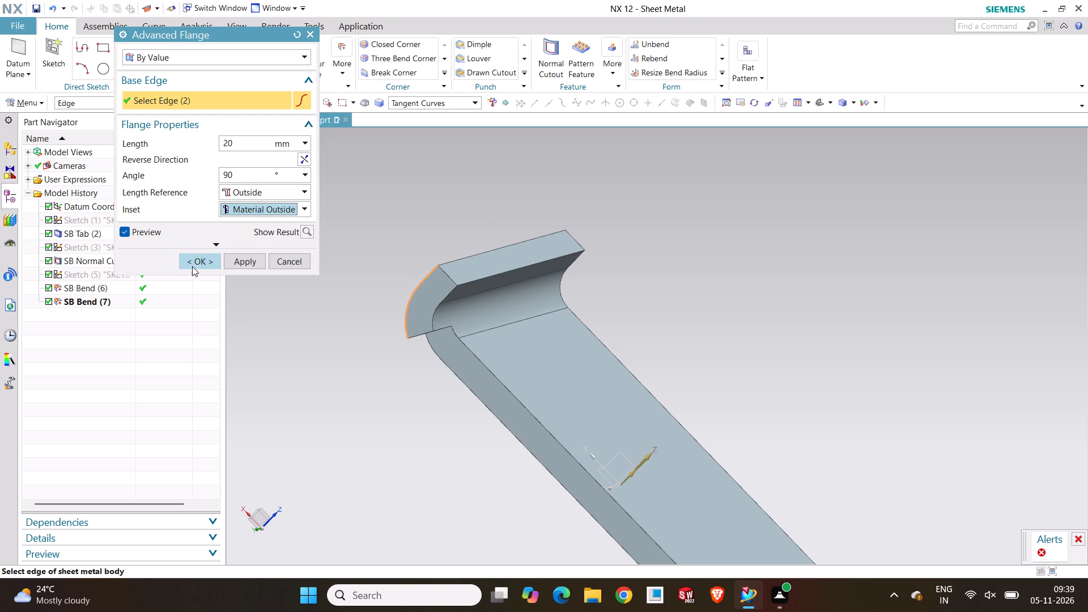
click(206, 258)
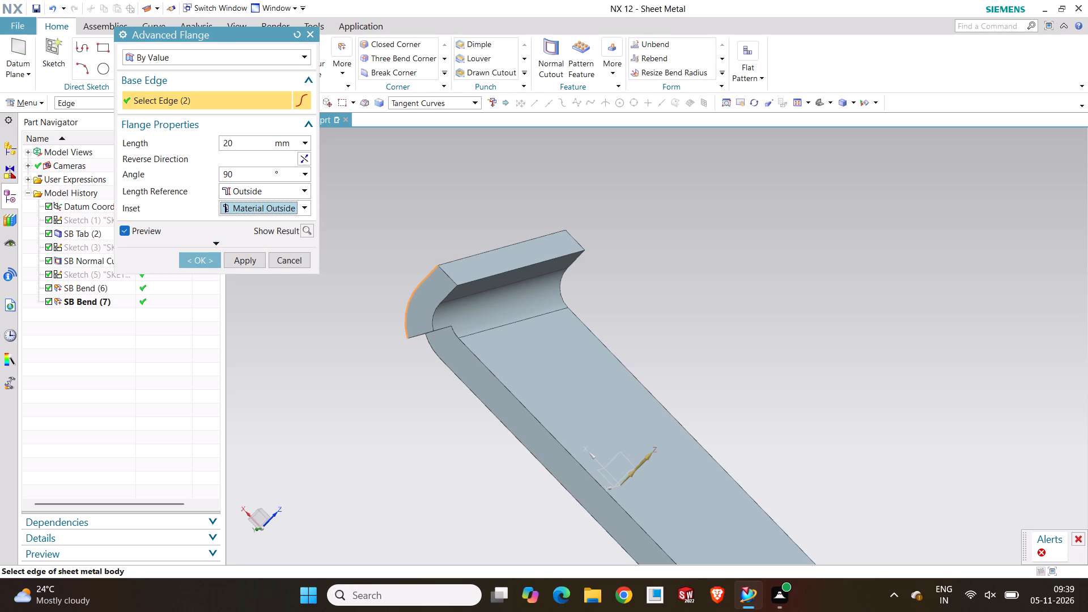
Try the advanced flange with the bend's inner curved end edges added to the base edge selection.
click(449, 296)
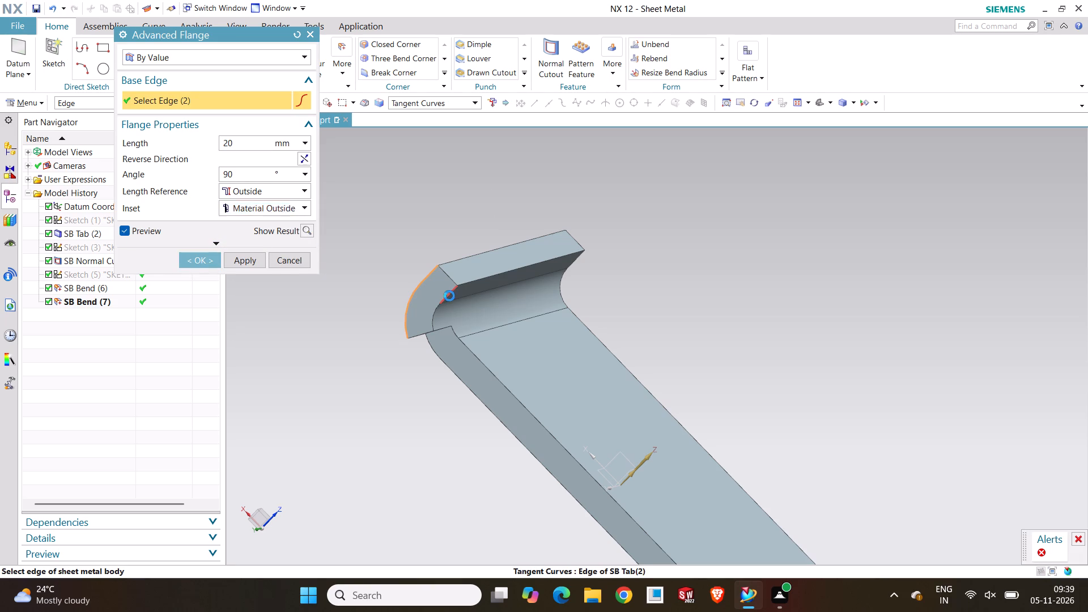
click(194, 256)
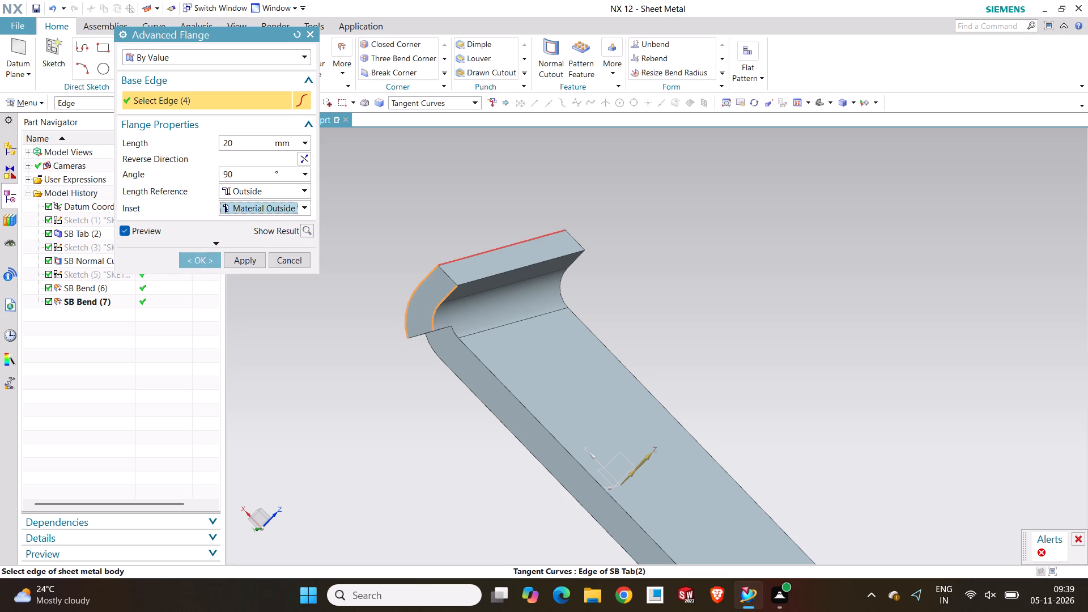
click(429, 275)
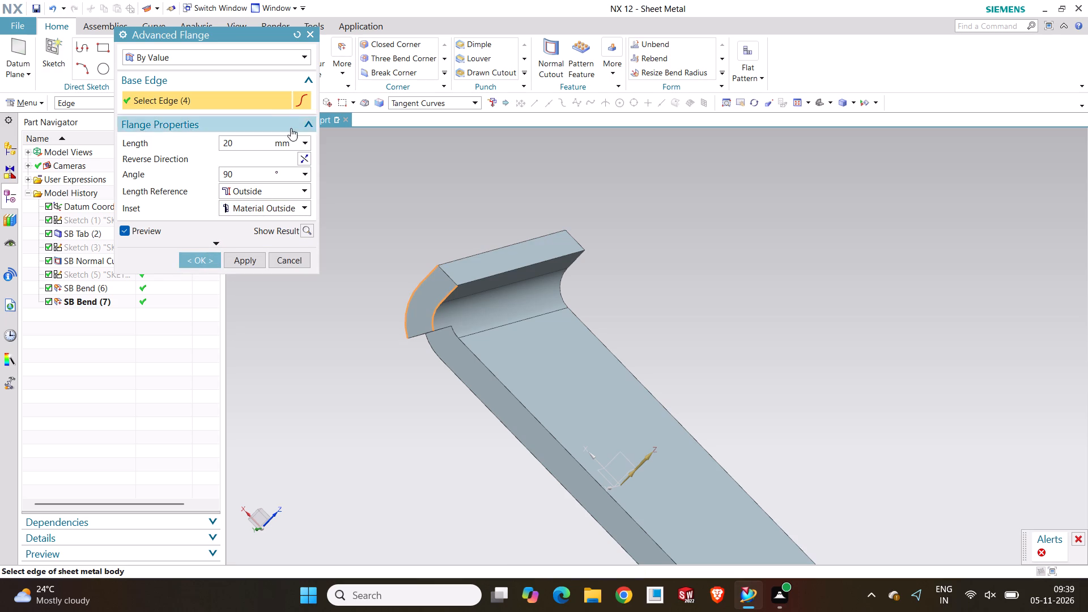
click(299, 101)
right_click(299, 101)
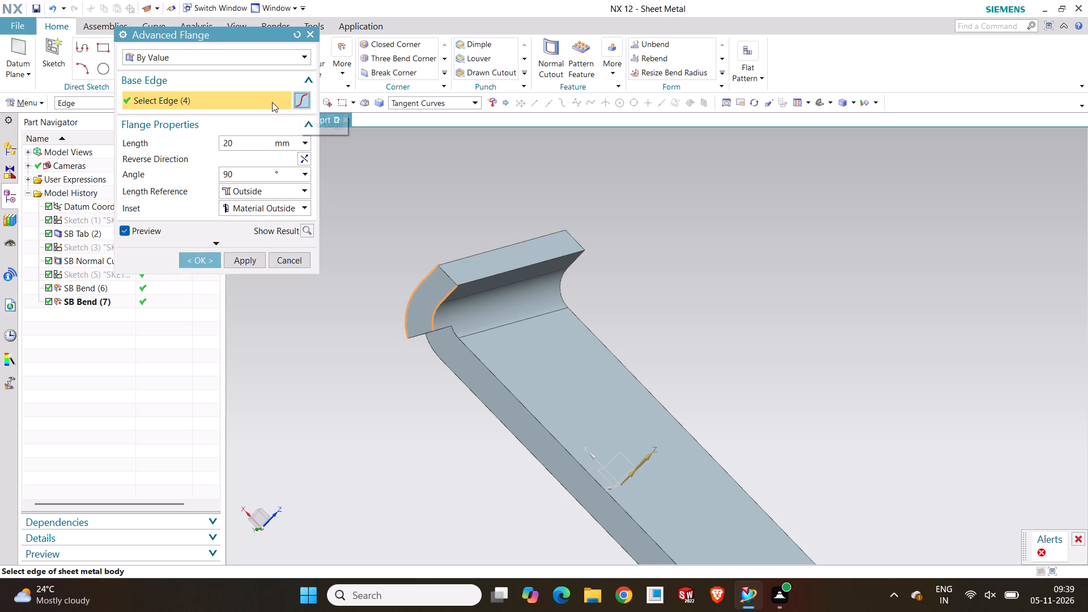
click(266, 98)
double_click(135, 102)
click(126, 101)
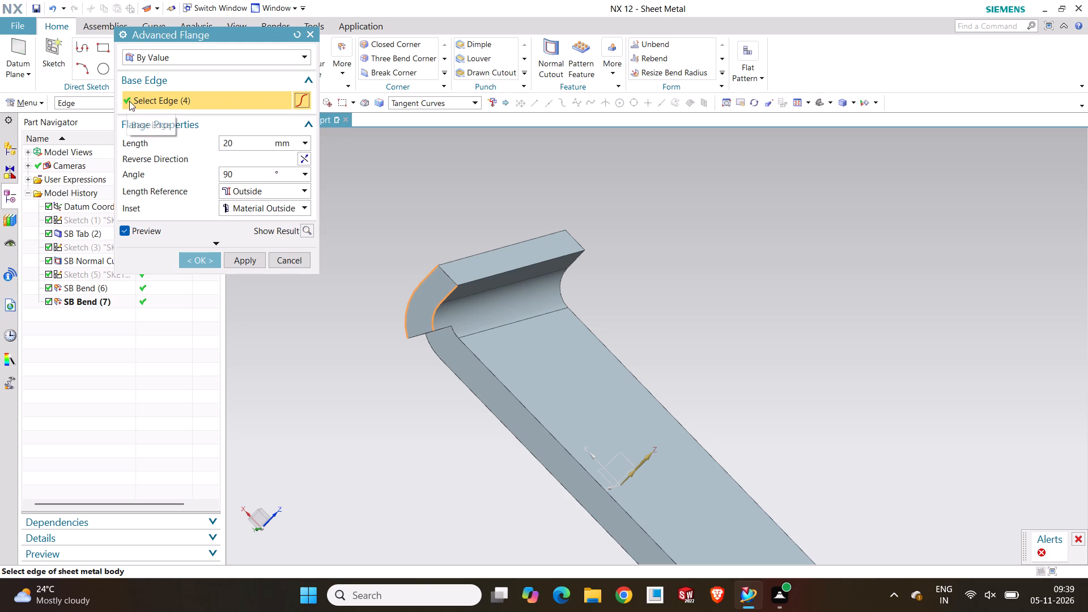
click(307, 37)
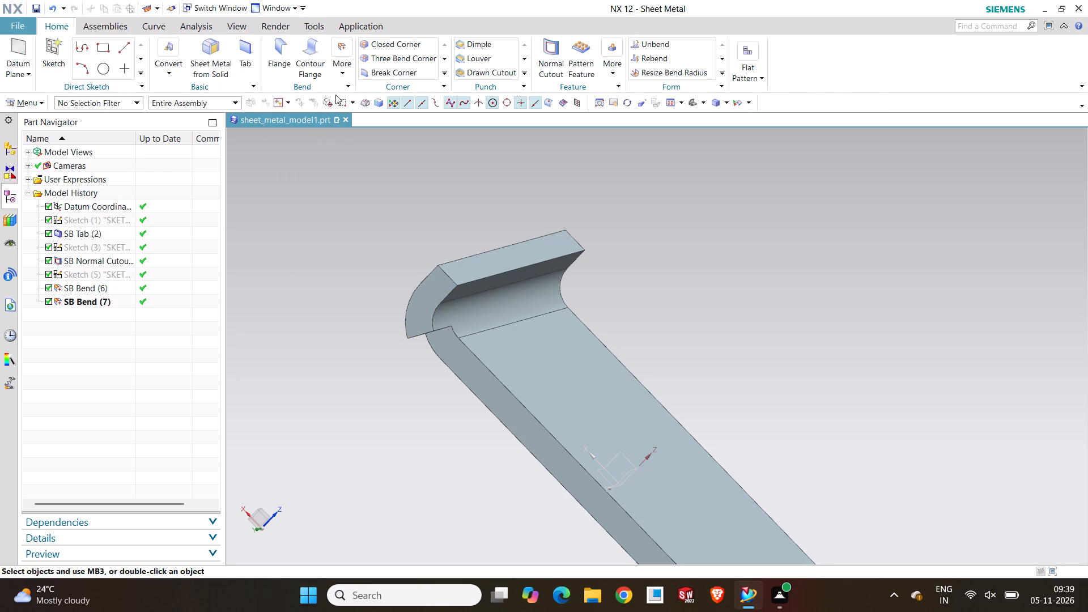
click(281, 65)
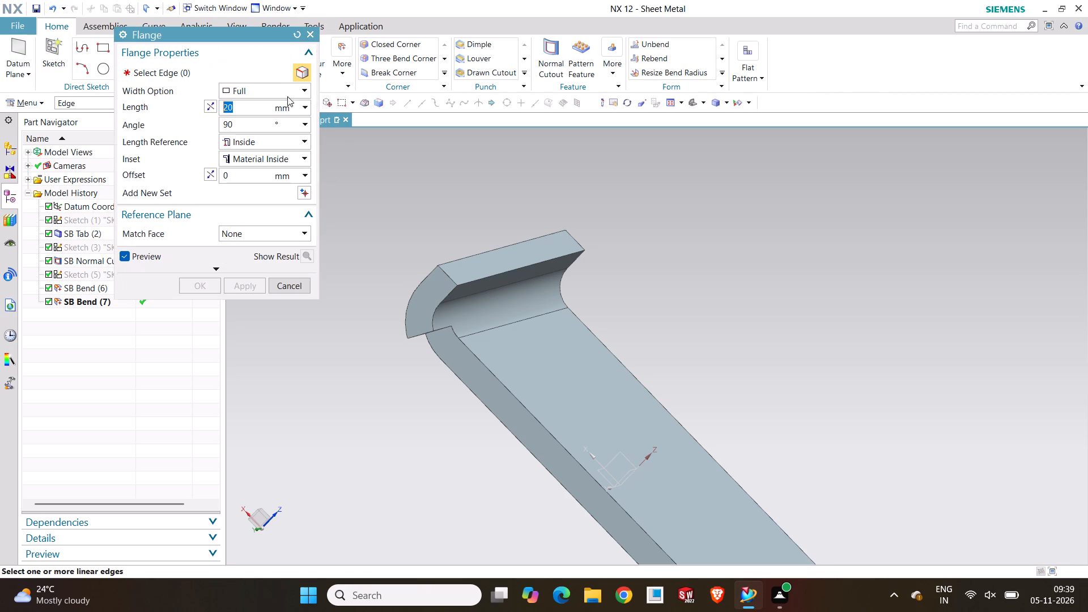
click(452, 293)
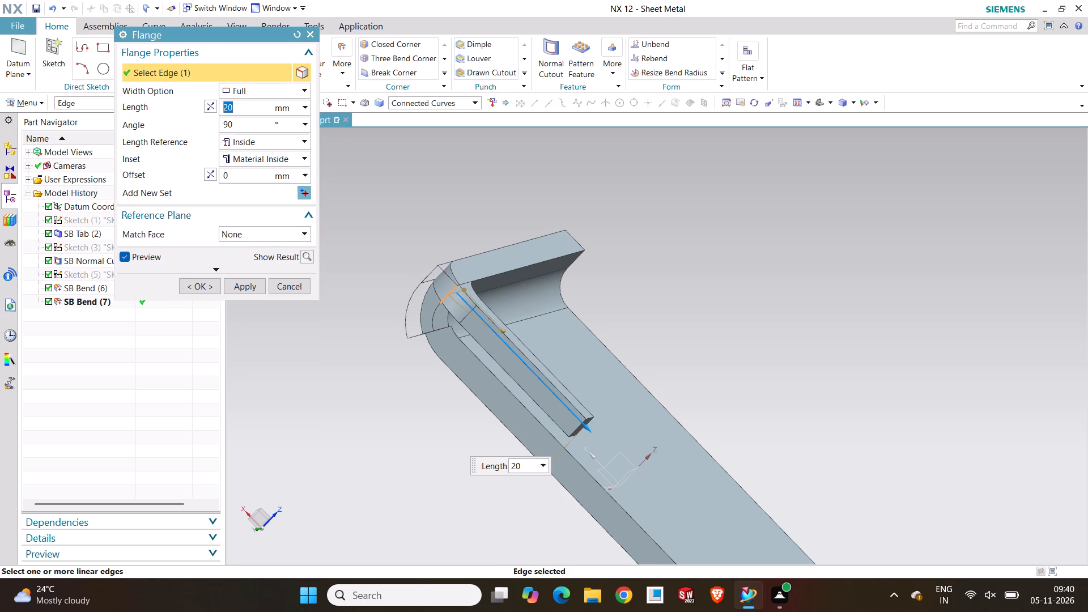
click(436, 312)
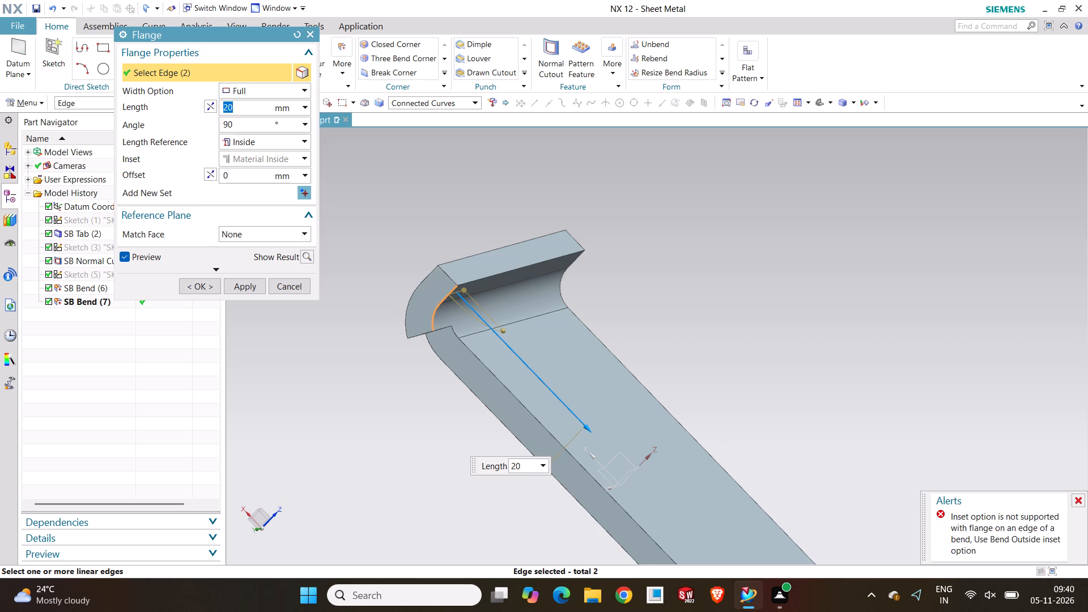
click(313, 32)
Add a full-width 20 mm, 90° flange on the bent lip's short end edge, reversed to point inward over the tab.
click(288, 60)
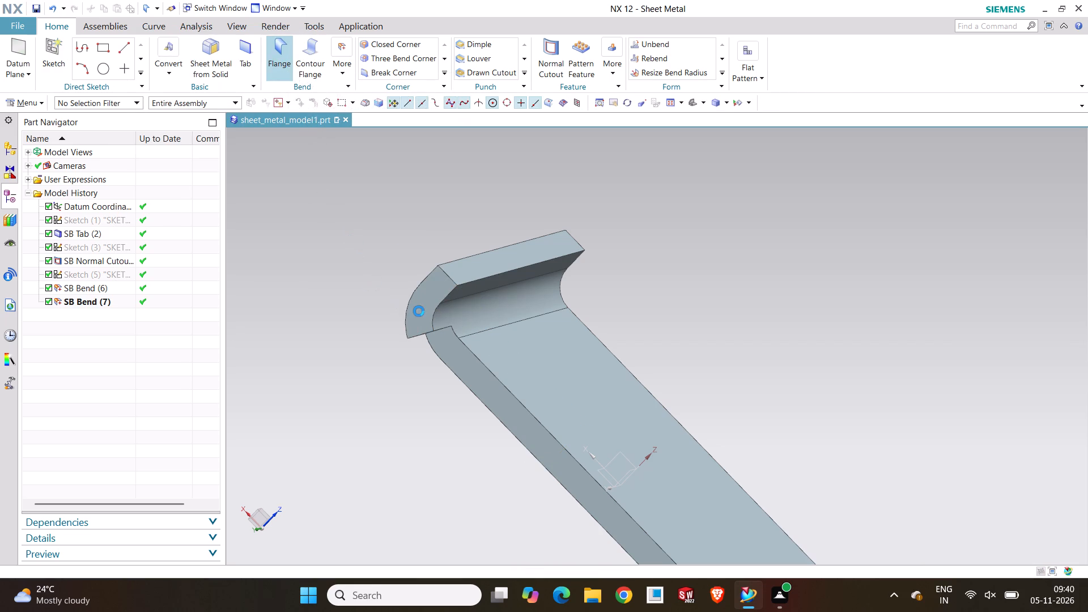
click(428, 275)
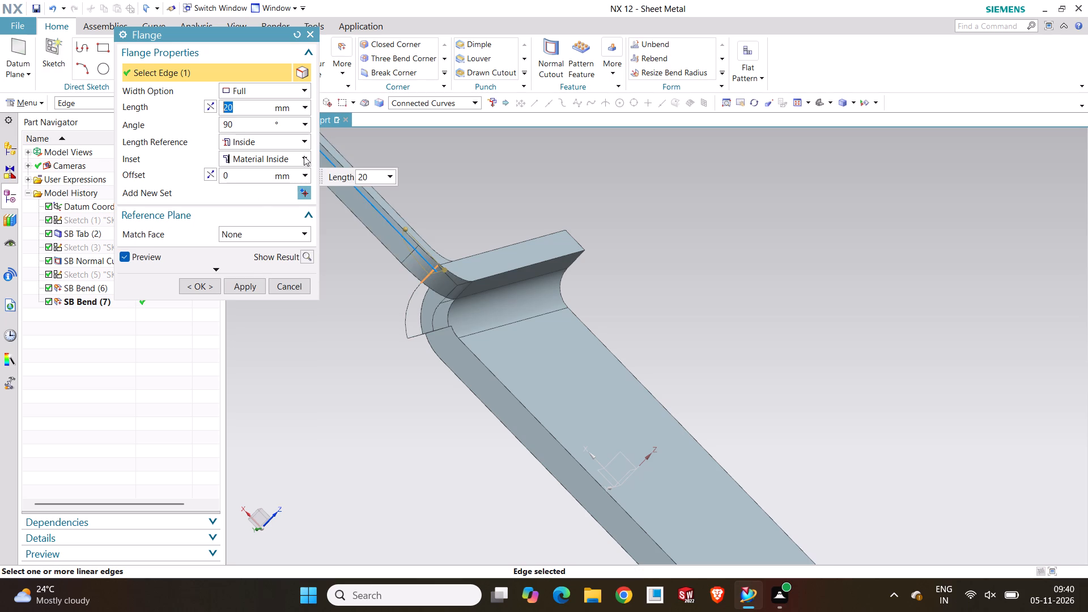
click(214, 108)
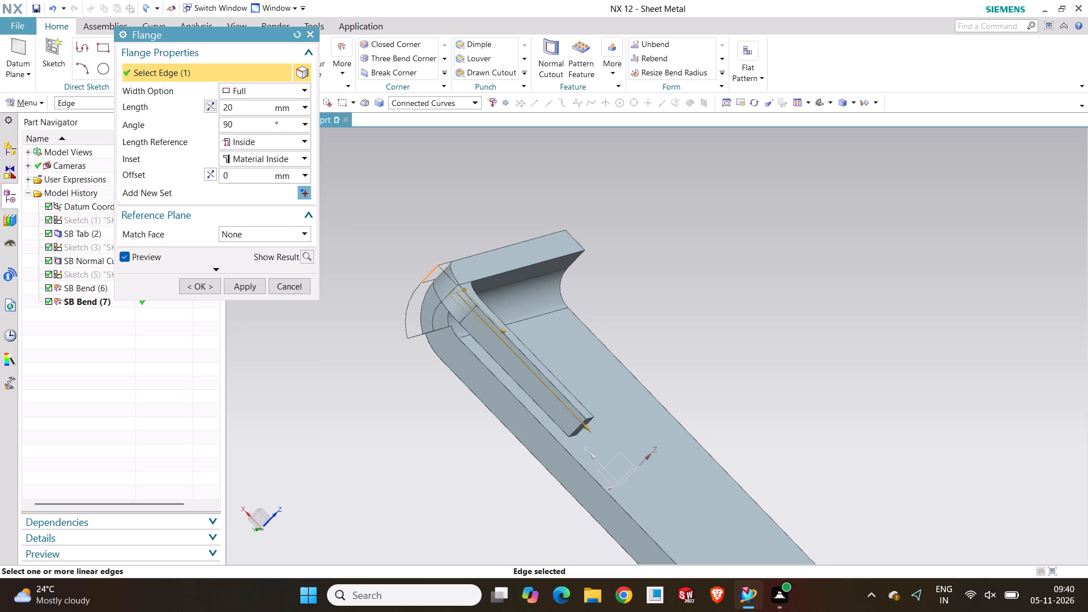
click(195, 282)
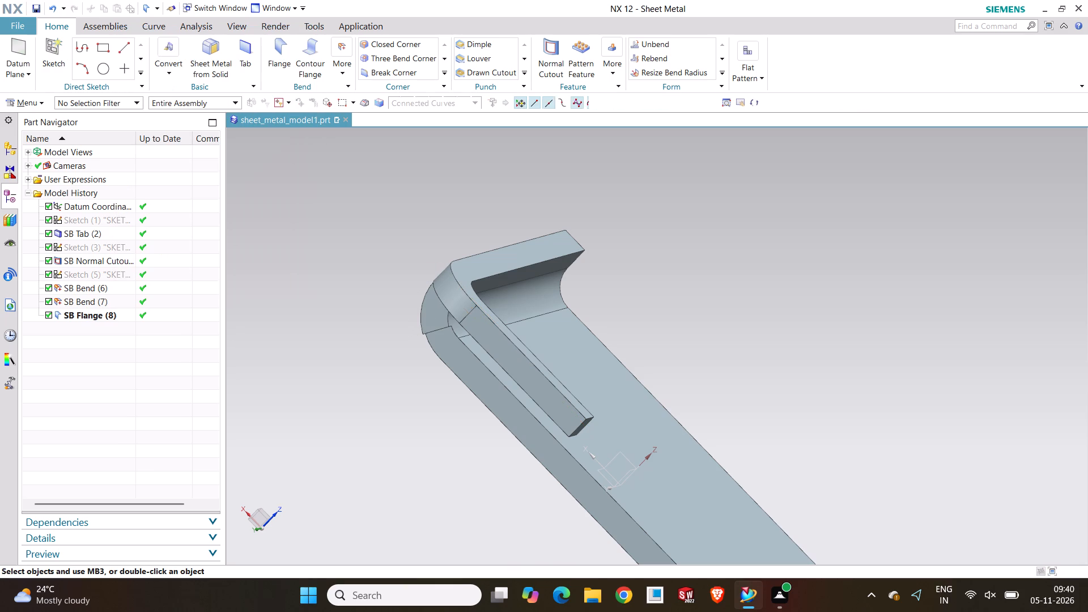
Set the new end flange's length to 5 mm.
middle_drag(422, 427, 405, 397)
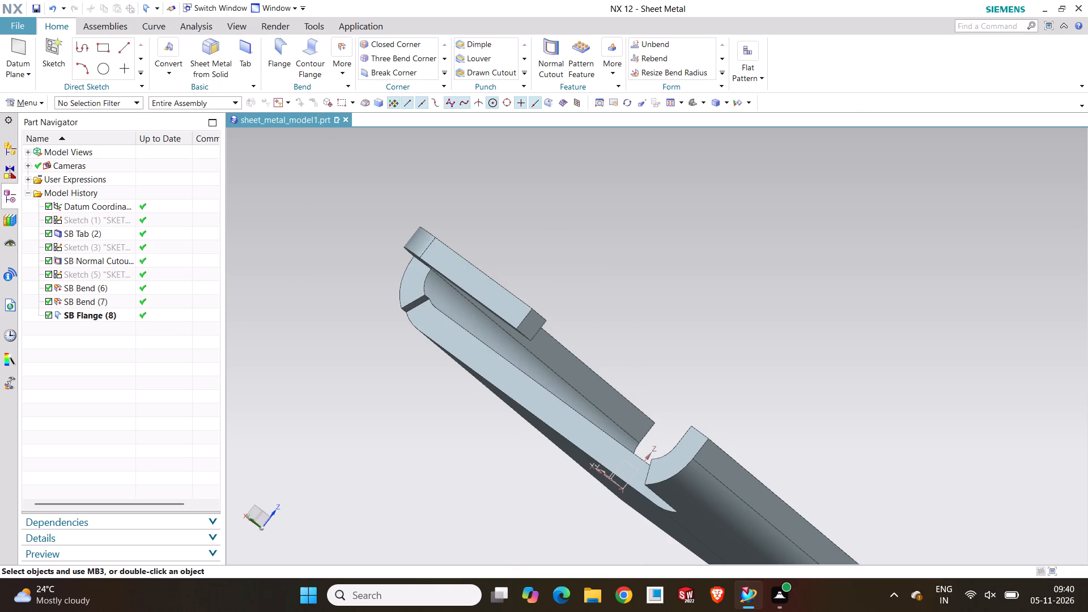
right_click(116, 314)
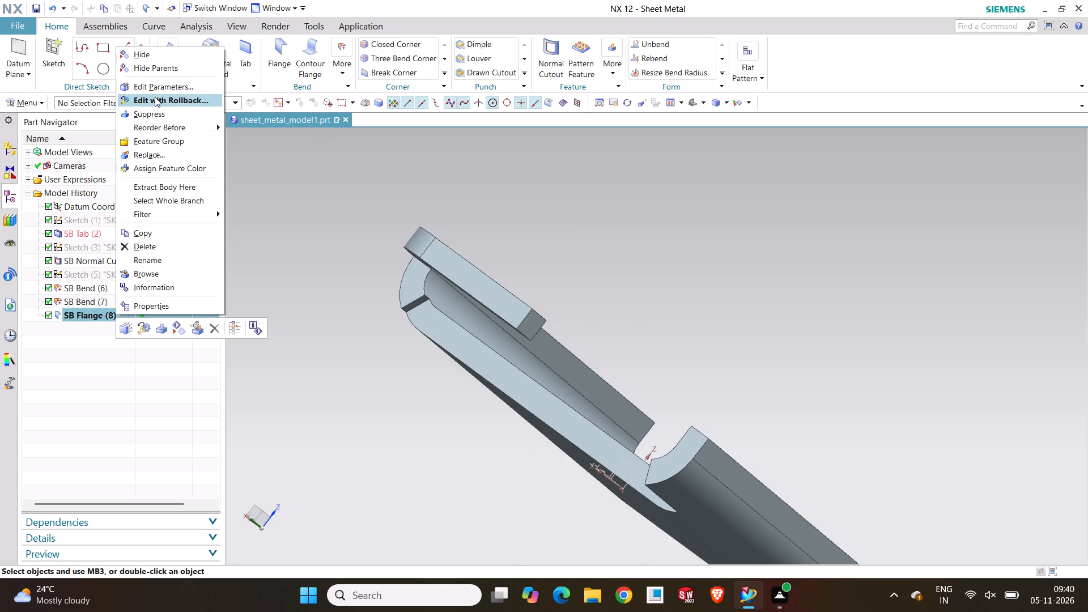
click(155, 97)
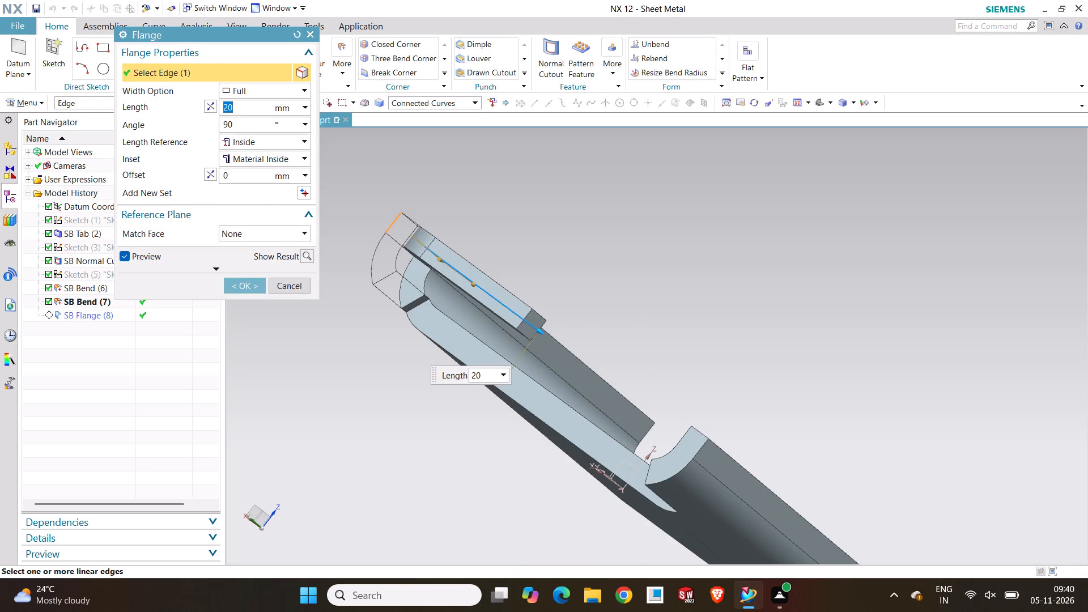
key(5)
key(Return)
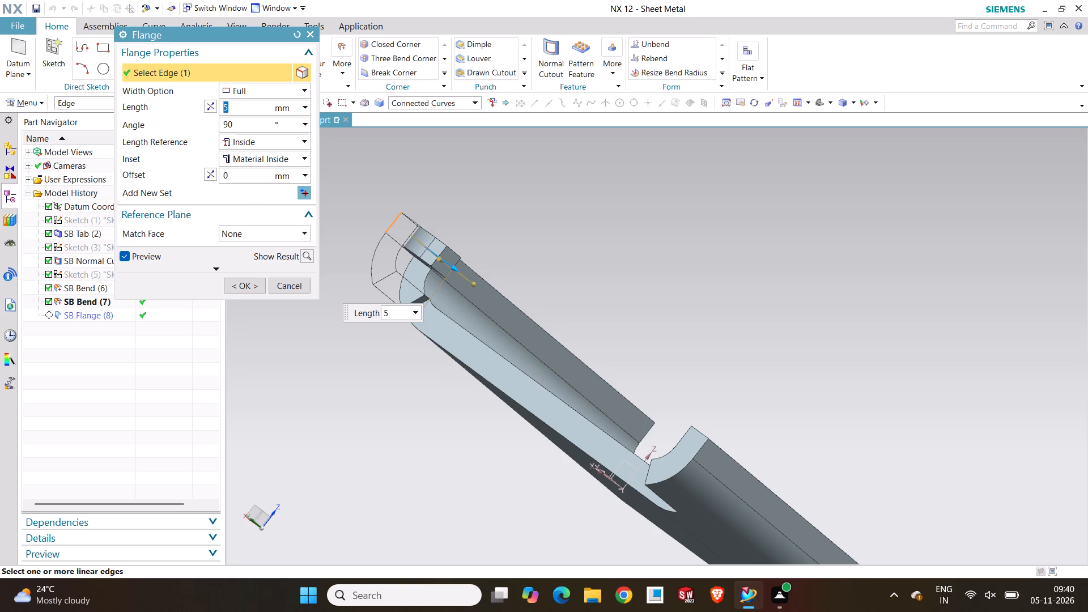
middle_drag(510, 251, 535, 307)
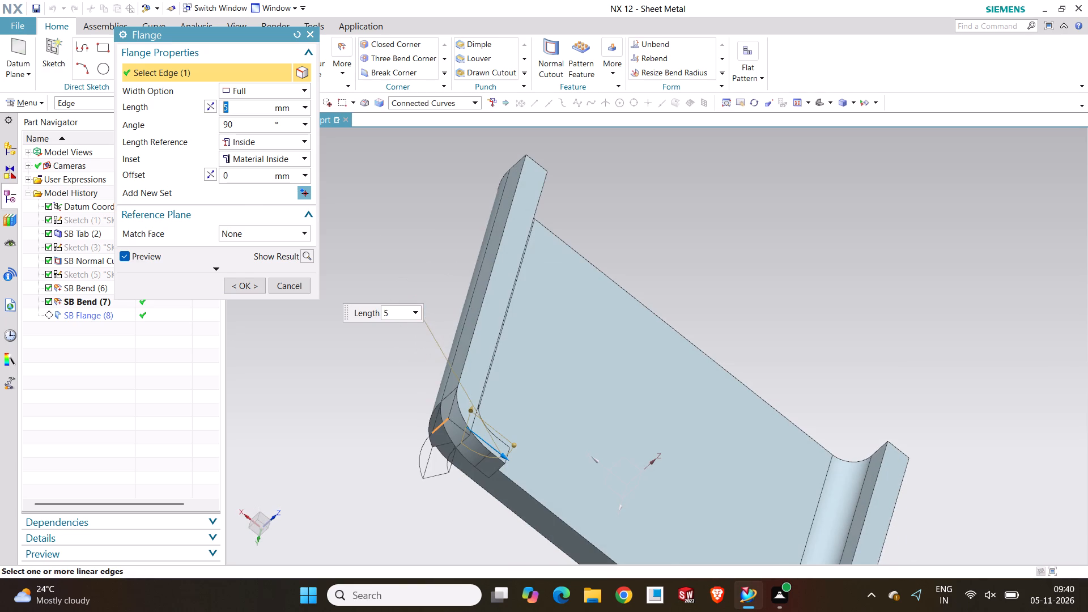
click(231, 279)
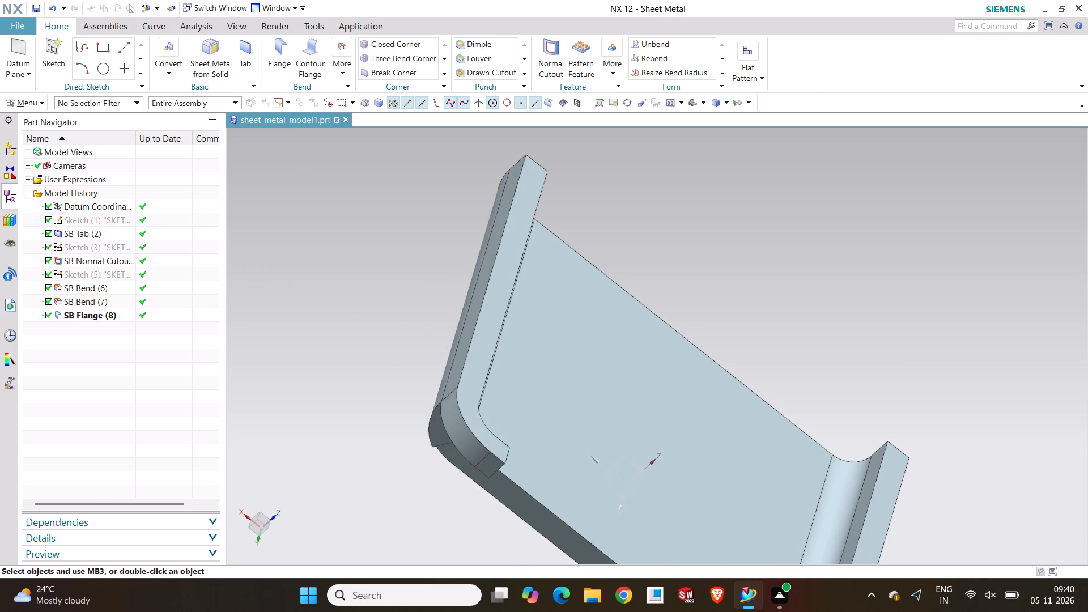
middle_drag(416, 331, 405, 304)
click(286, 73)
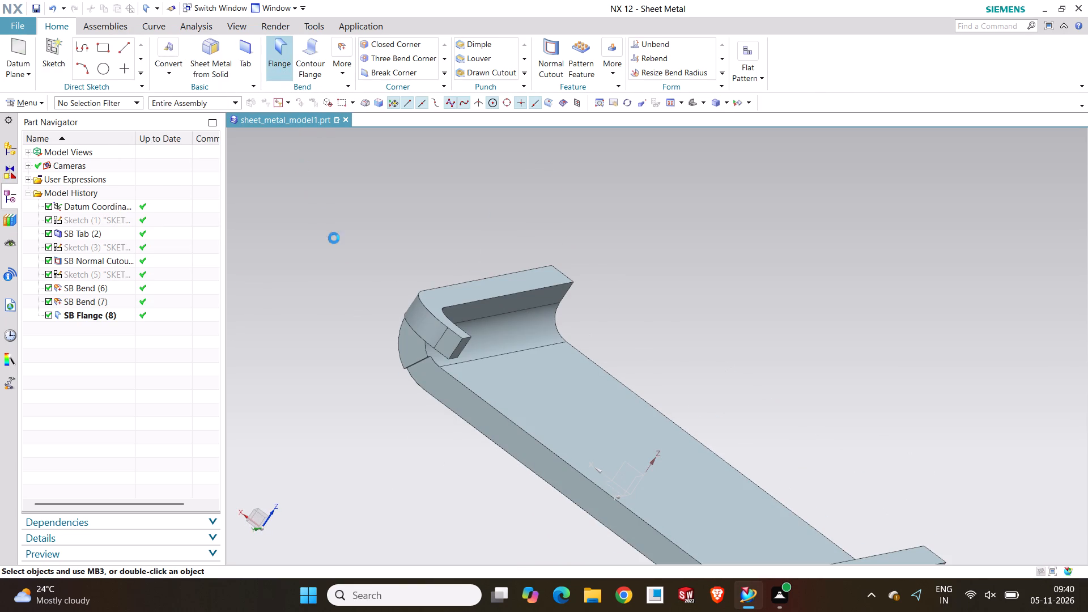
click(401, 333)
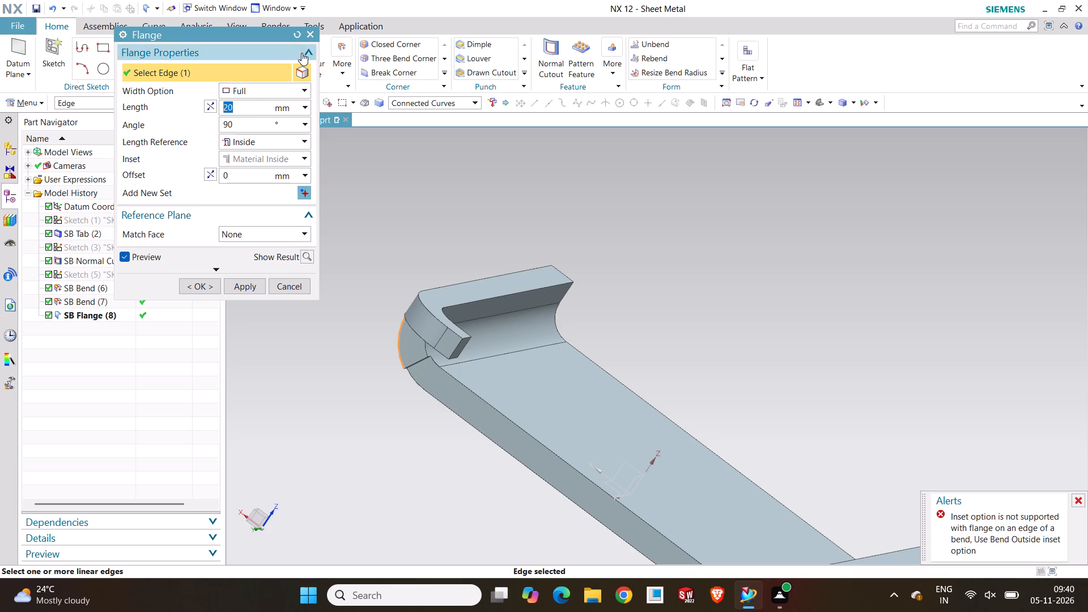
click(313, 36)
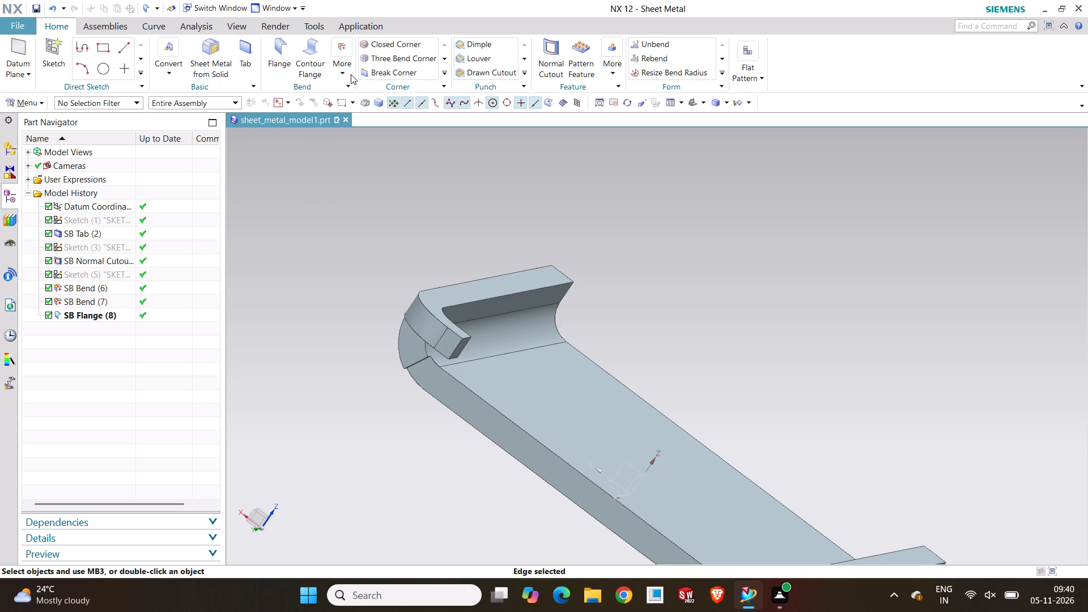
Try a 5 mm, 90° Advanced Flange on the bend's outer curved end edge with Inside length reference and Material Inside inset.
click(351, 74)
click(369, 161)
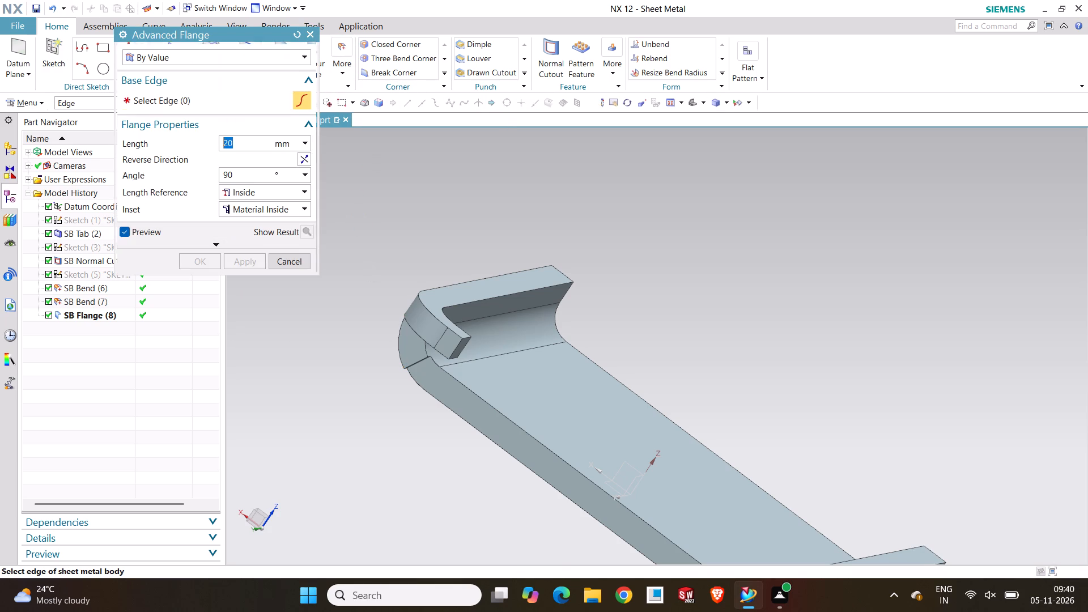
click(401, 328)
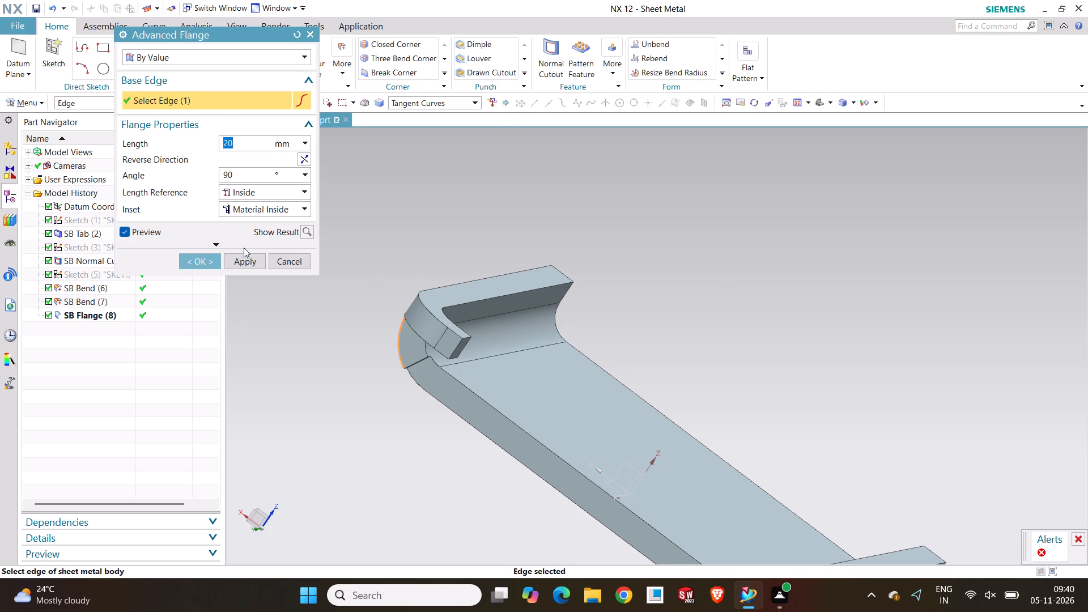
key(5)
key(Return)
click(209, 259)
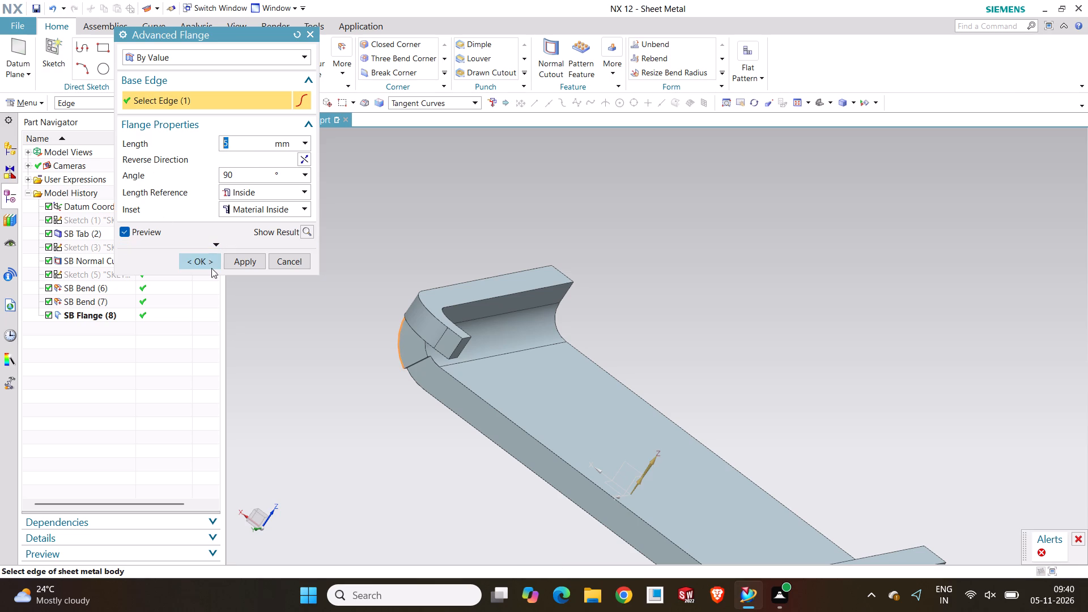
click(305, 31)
Examine the flanged lip end, the bend end faces and the opposite lip from several angles.
scroll(462, 359, up, 2)
scroll(462, 359, down, 2)
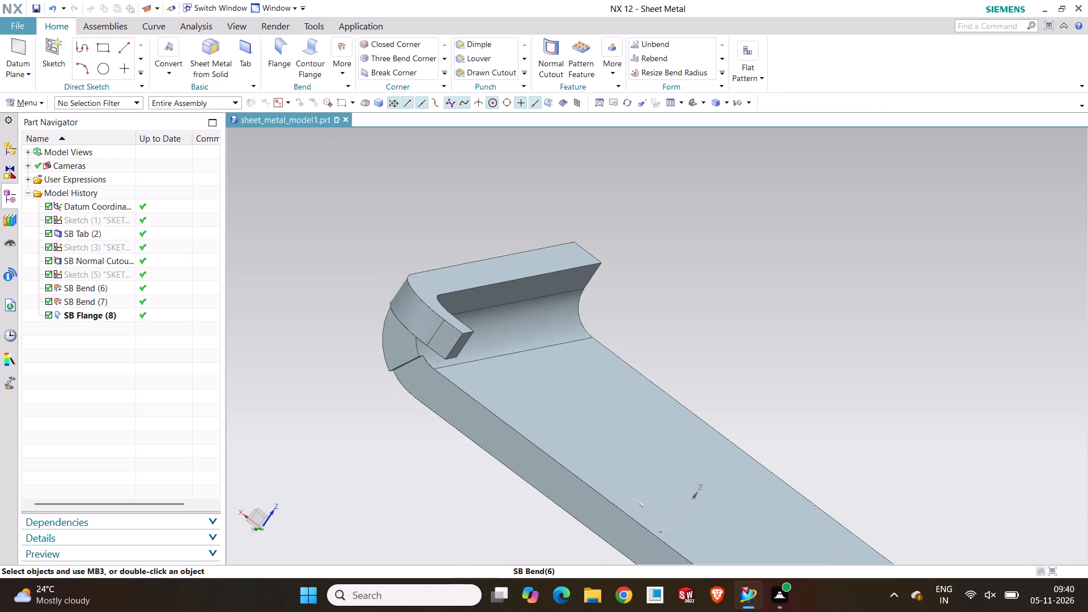
scroll(462, 360, down, 1)
middle_drag(461, 360, 423, 351)
scroll(430, 393, down, 3)
scroll(430, 393, up, 4)
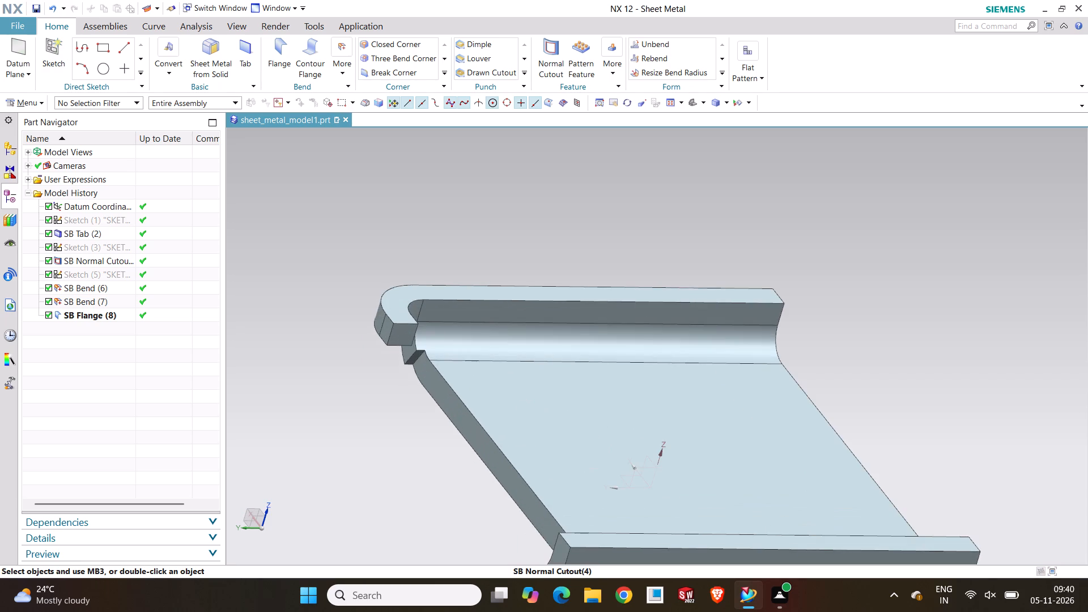
middle_drag(431, 393, 447, 378)
scroll(503, 398, up, 1)
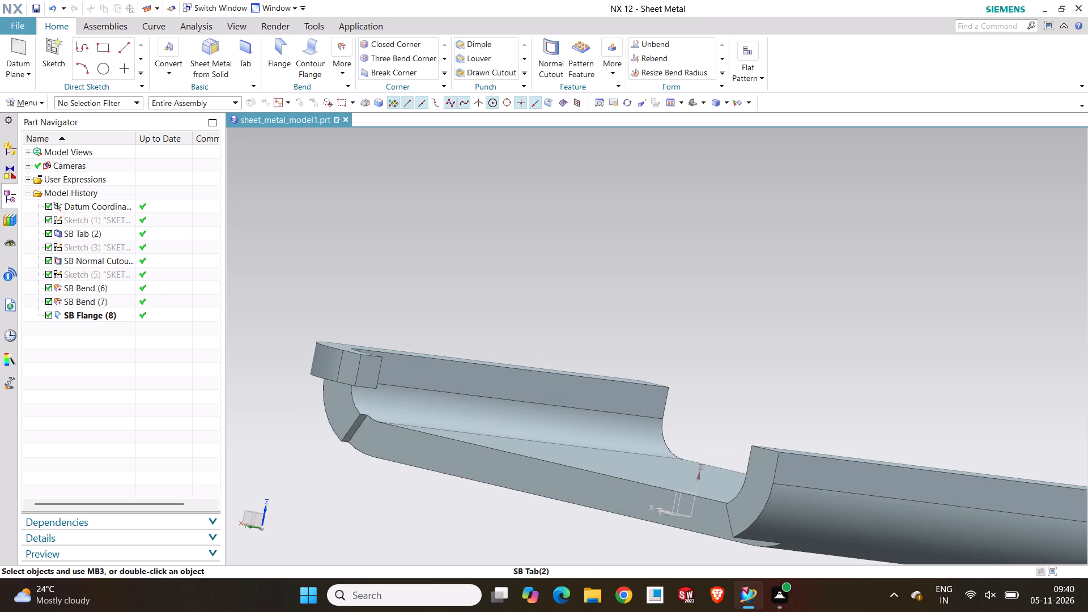
scroll(503, 398, up, 4)
scroll(503, 398, down, 7)
middle_drag(508, 405, 524, 420)
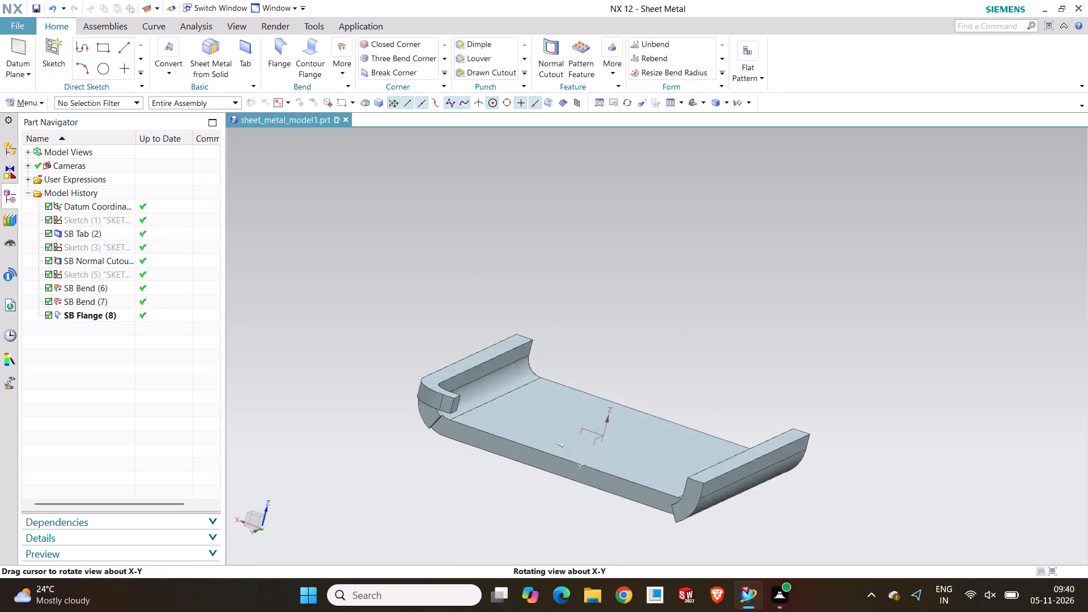
middle_drag(524, 420, 511, 411)
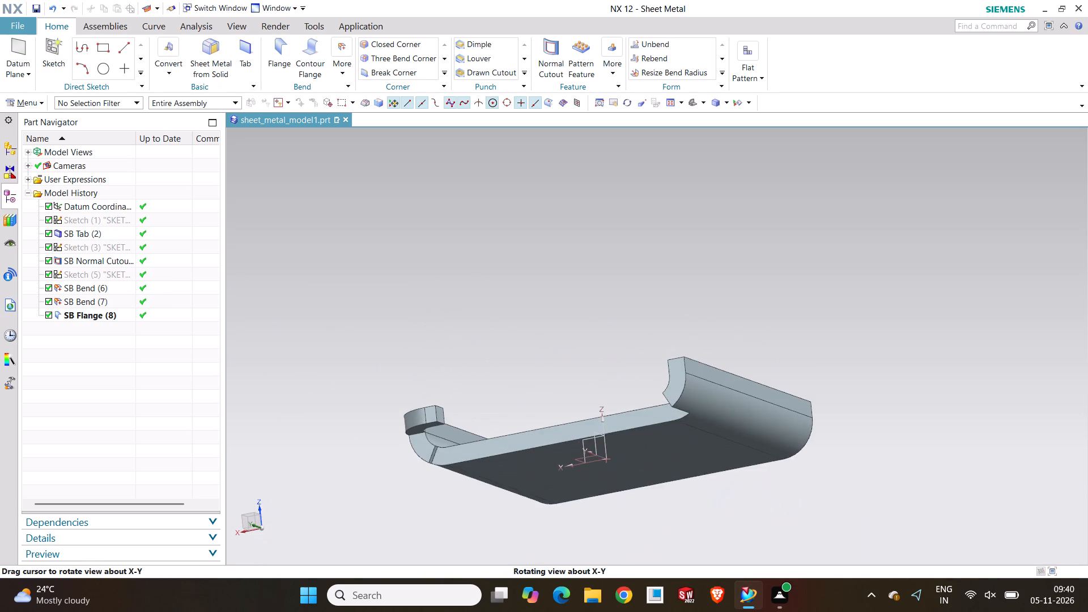
middle_drag(511, 411, 481, 452)
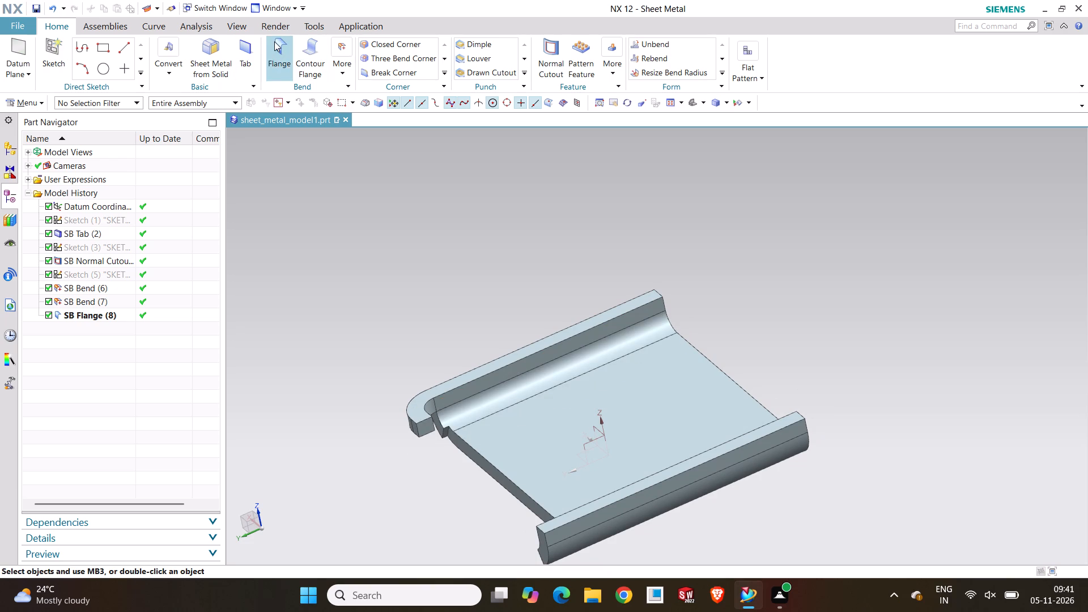
Add a full-width 5 mm, 90° flange on the second lip's matching short end edge, pointing inward over the tab.
click(274, 41)
middle_drag(474, 524, 481, 500)
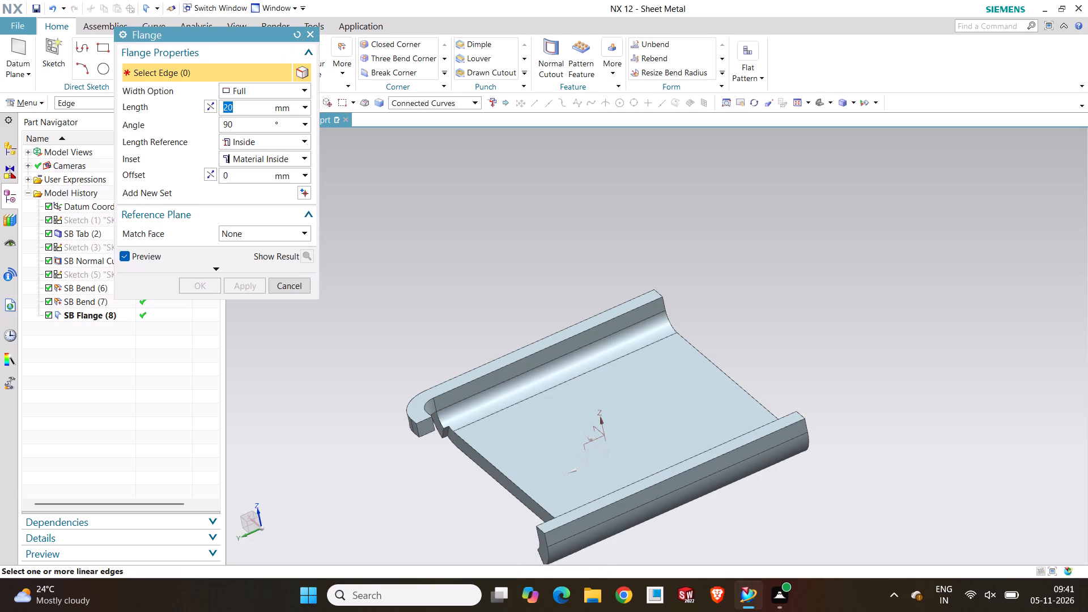
middle_drag(481, 500, 491, 501)
middle_drag(531, 505, 602, 505)
scroll(733, 500, down, 4)
scroll(762, 491, up, 3)
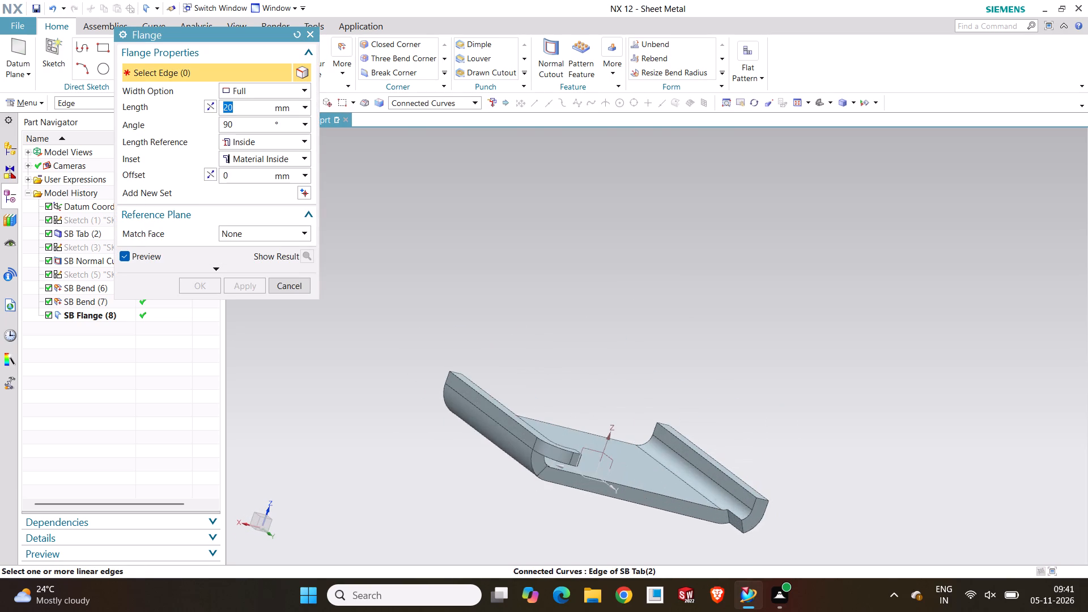
scroll(762, 491, up, 4)
click(796, 470)
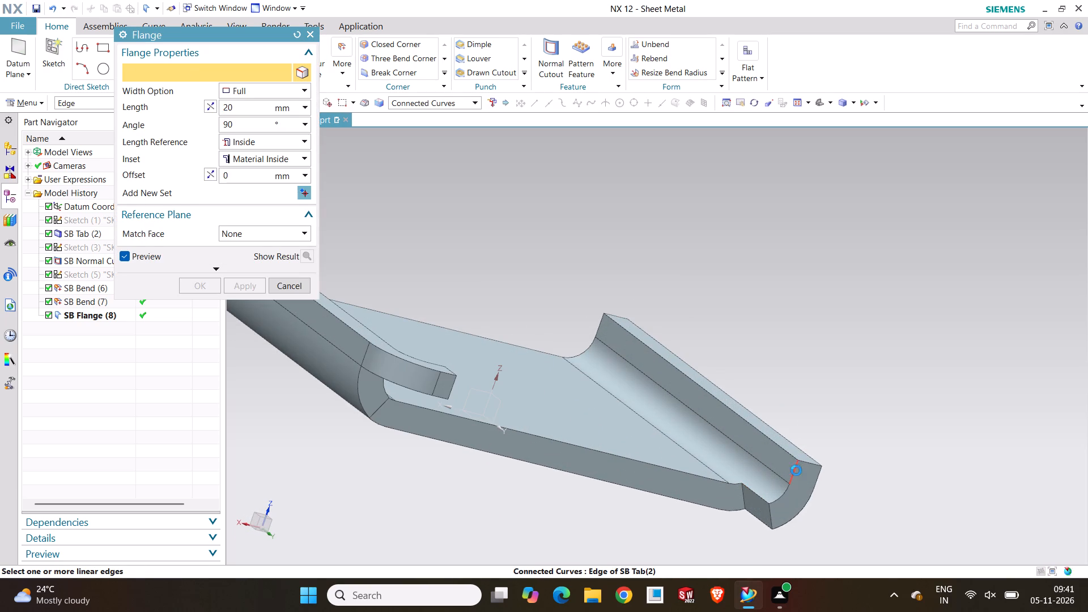
click(304, 107)
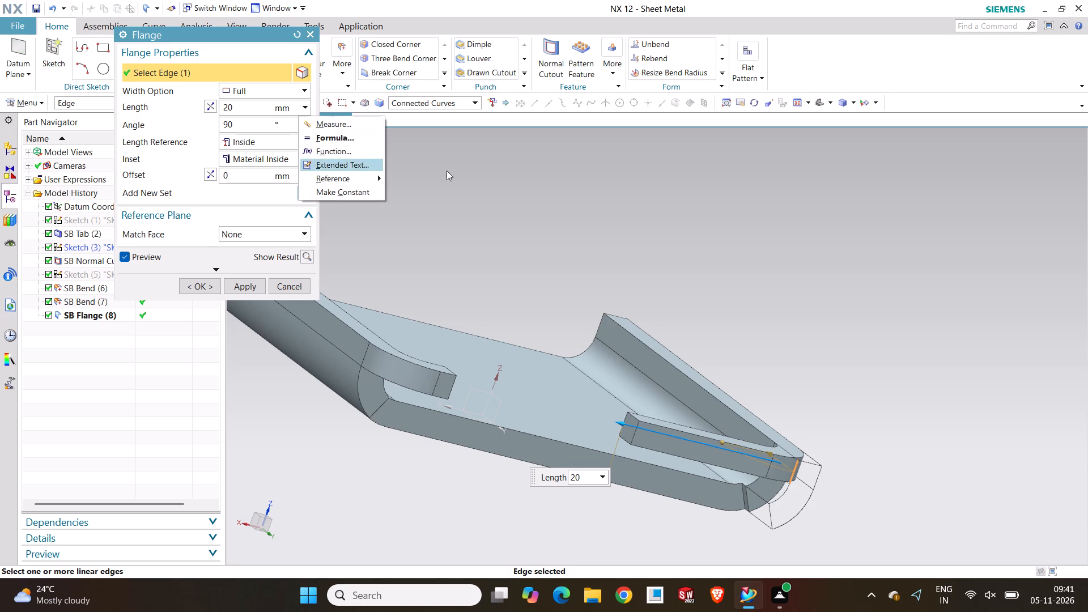
click(470, 175)
drag(256, 107, 195, 116)
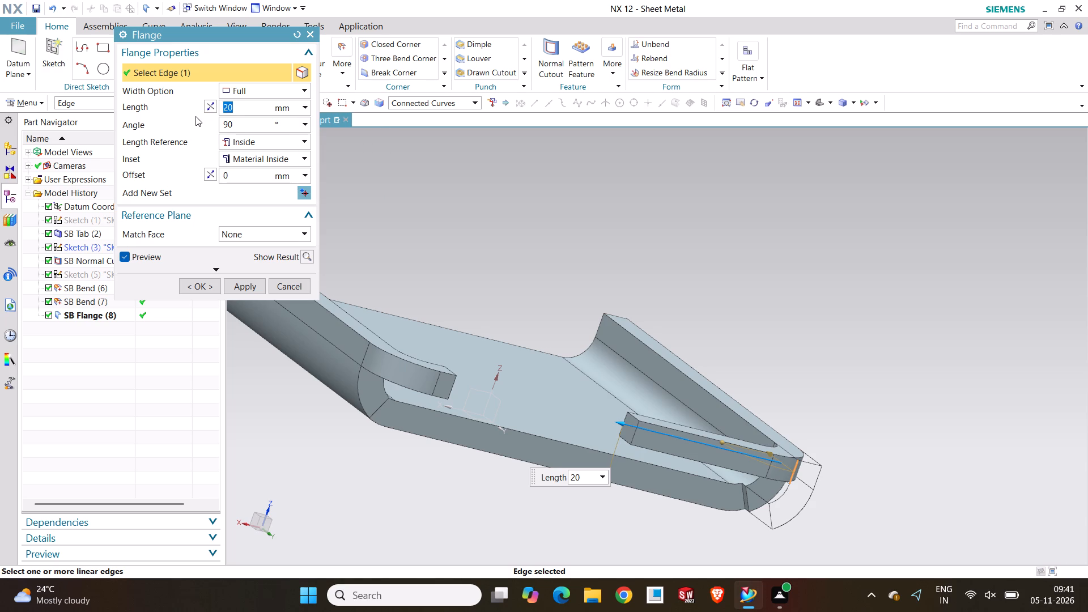
key(5)
key(Return)
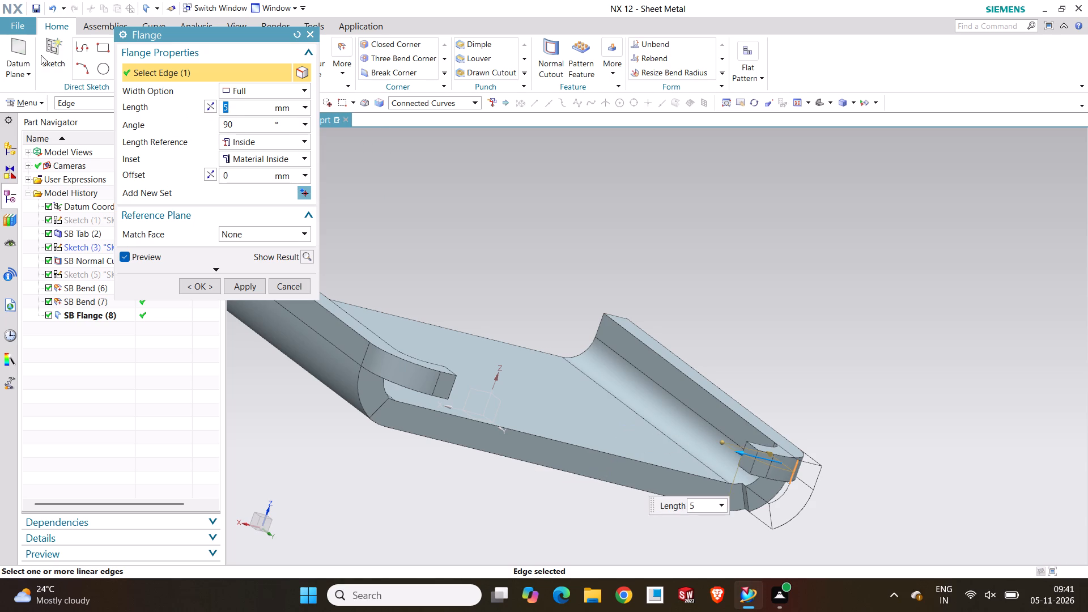
click(212, 288)
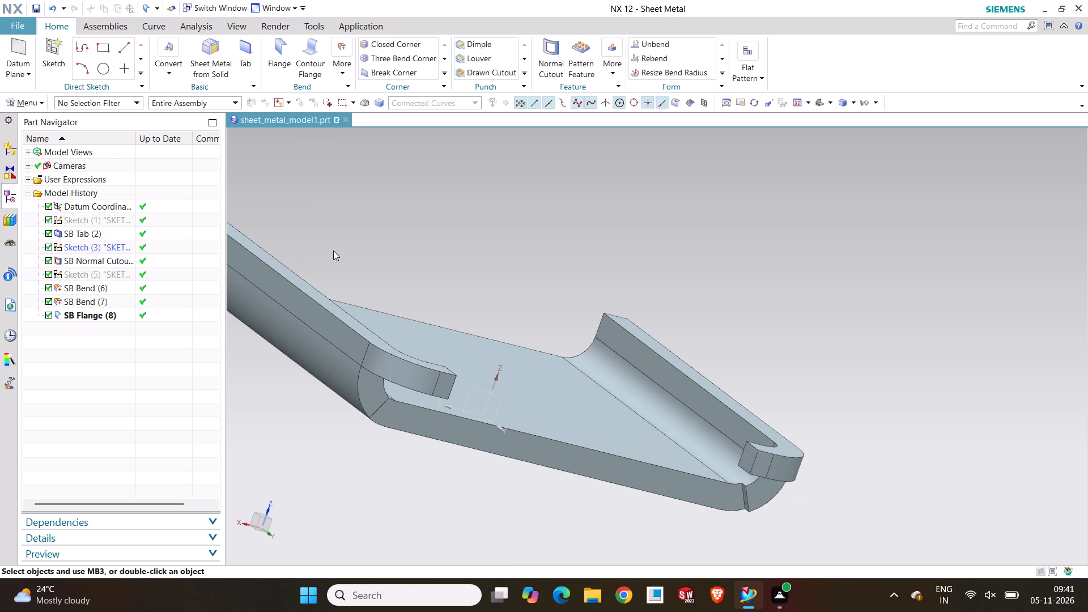
click(472, 277)
Examine both lips and their inward end flanges from above and below.
scroll(497, 289, up, 2)
middle_drag(497, 289, 531, 325)
scroll(531, 325, up, 3)
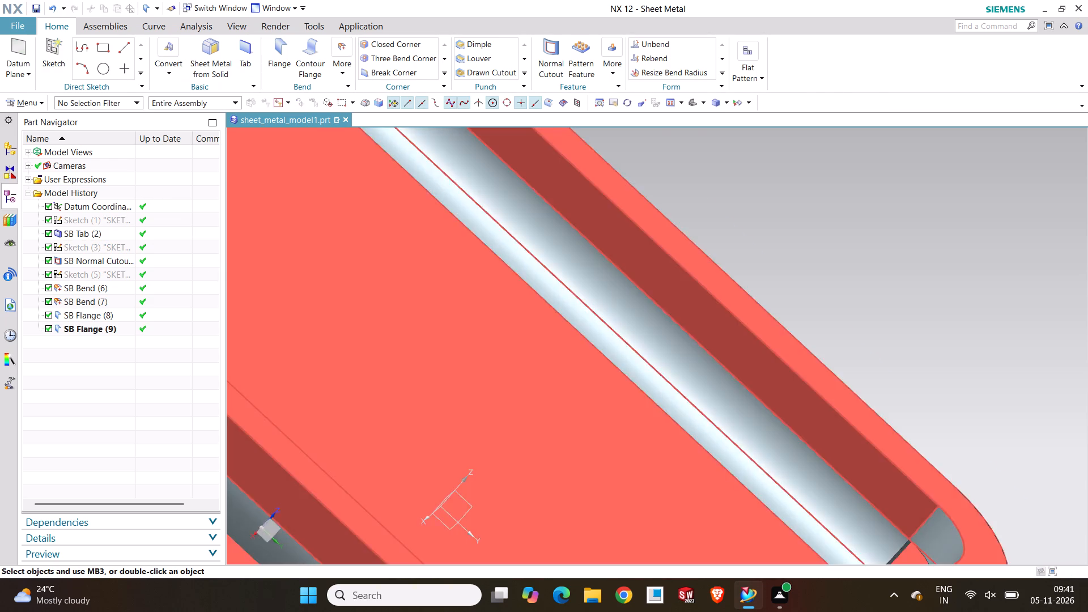
scroll(542, 316, up, 1)
scroll(540, 311, down, 9)
middle_drag(530, 303, 407, 271)
scroll(413, 274, up, 1)
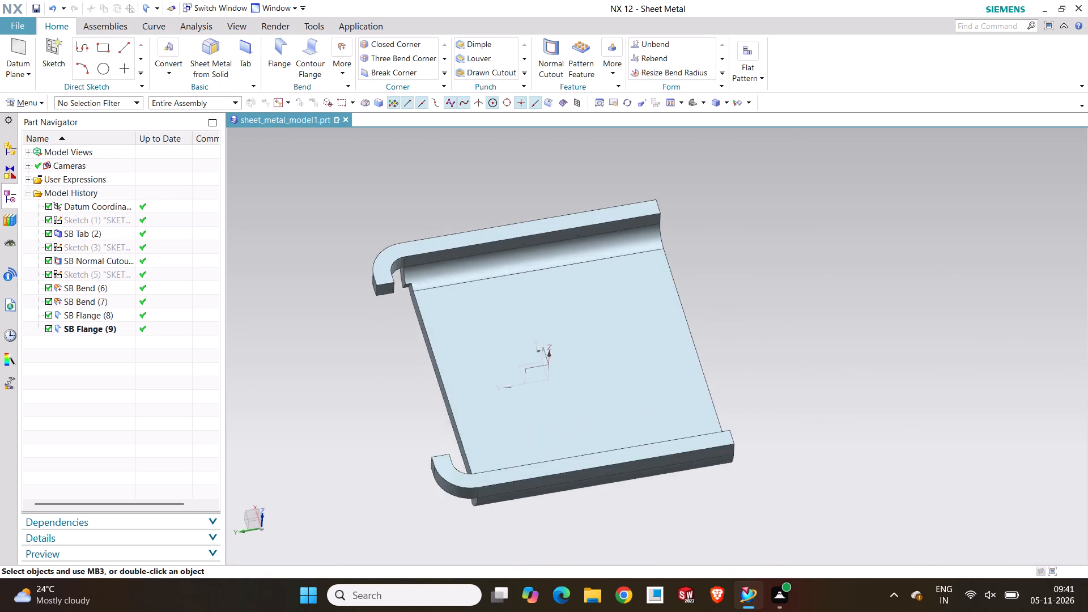
scroll(465, 306, down, 2)
scroll(465, 306, up, 1)
middle_drag(465, 306, 485, 232)
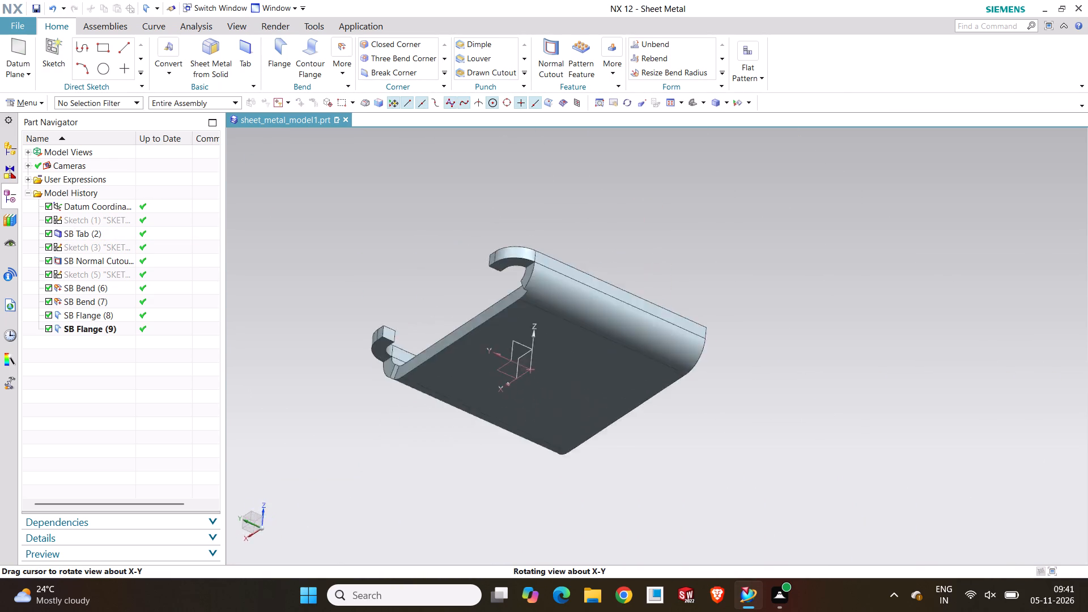
middle_drag(485, 232, 456, 275)
scroll(499, 287, down, 2)
scroll(501, 291, up, 1)
scroll(501, 291, down, 3)
scroll(501, 291, up, 5)
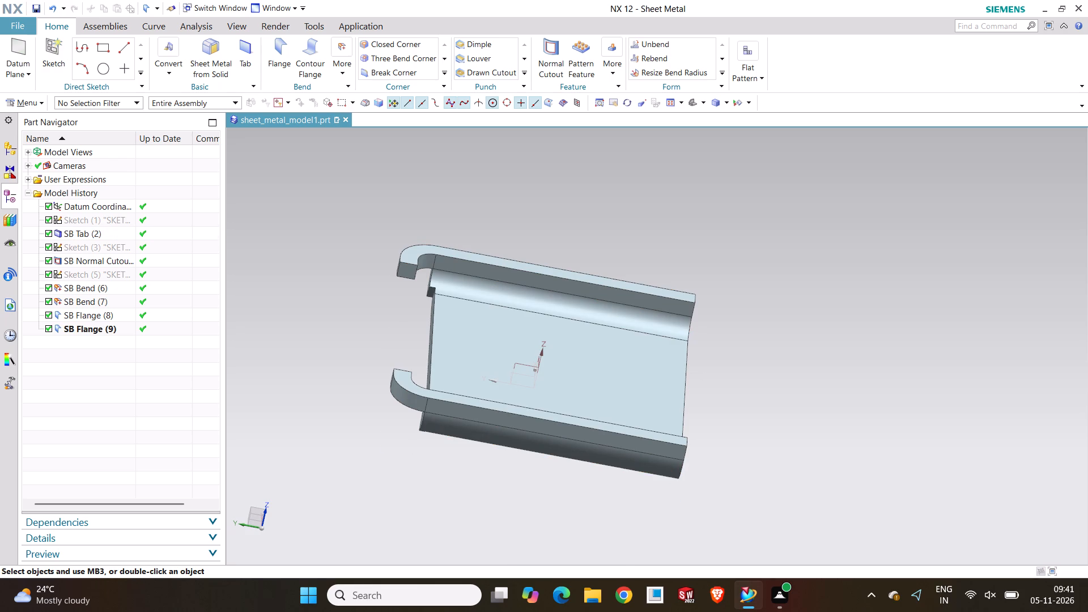
Add full-width 5 mm, 90° flanges on the unflanged end edges of both lips, pointing outward away from the tab.
click(284, 52)
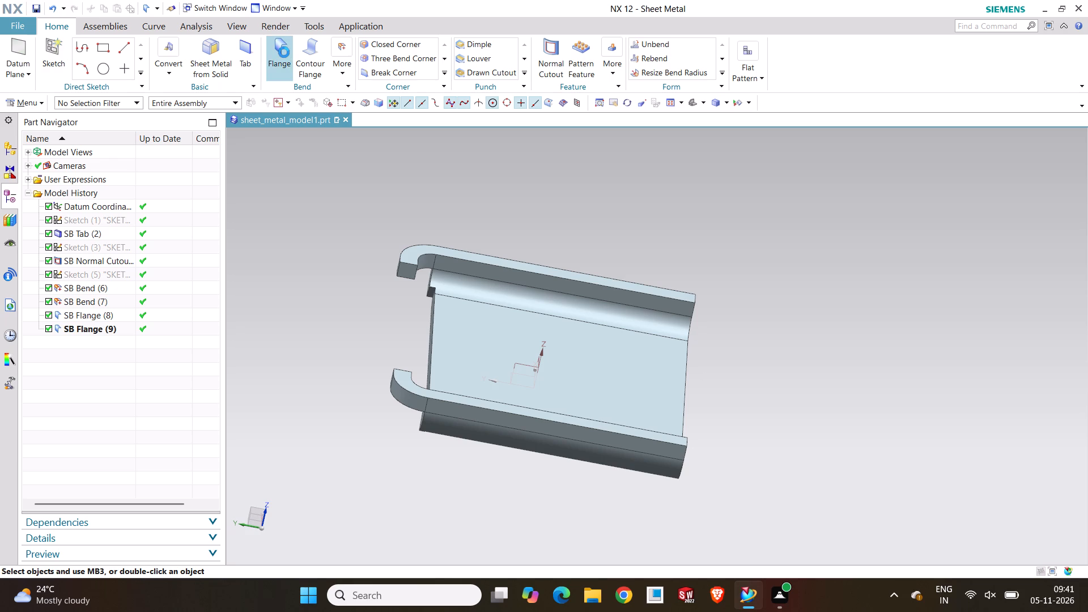
middle_drag(815, 298, 710, 314)
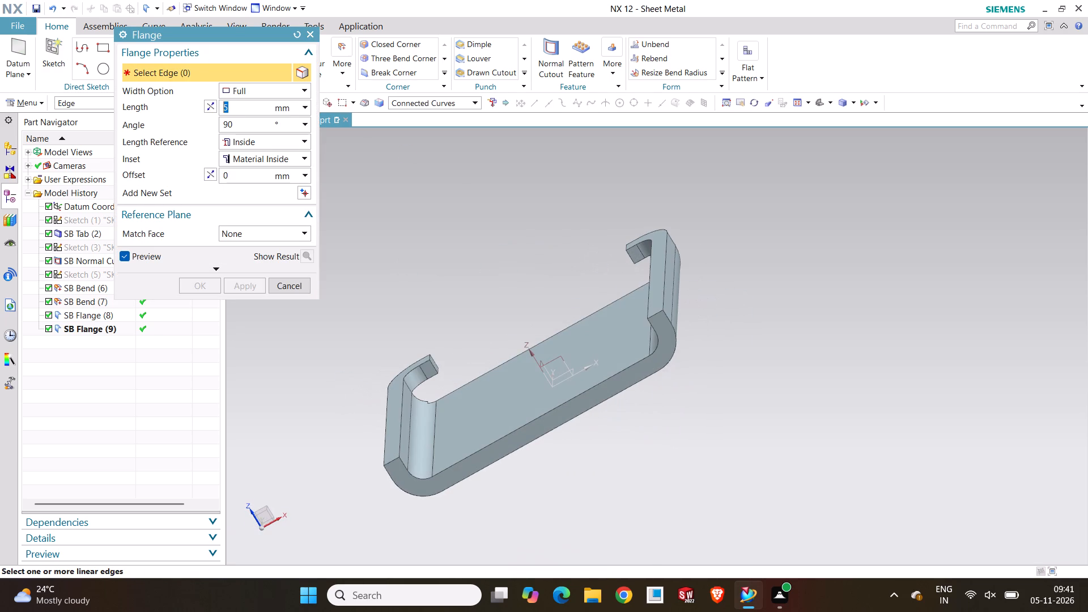
click(669, 317)
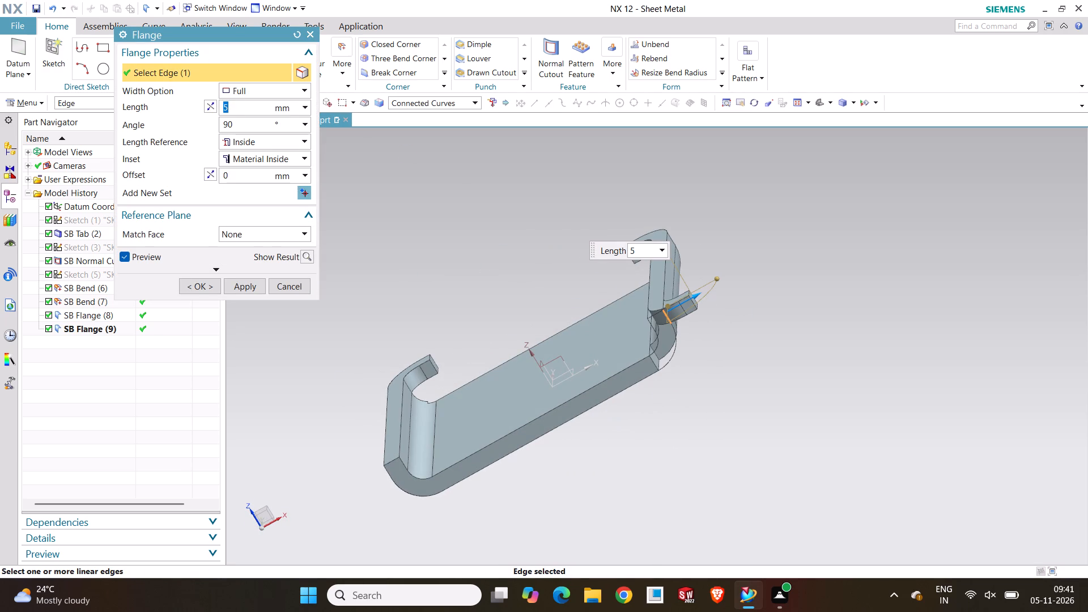
click(388, 472)
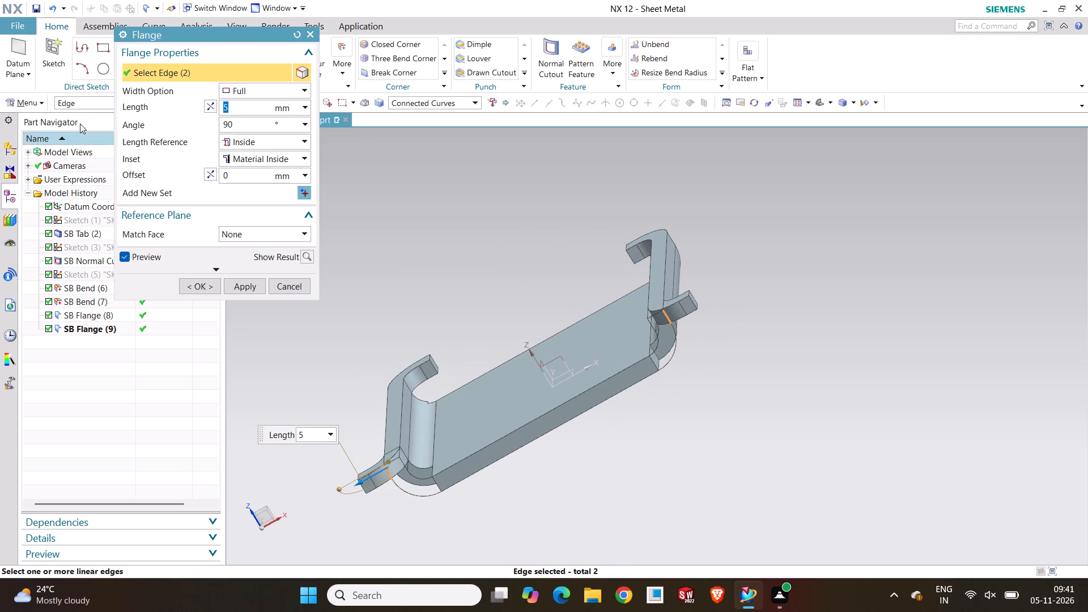
click(211, 285)
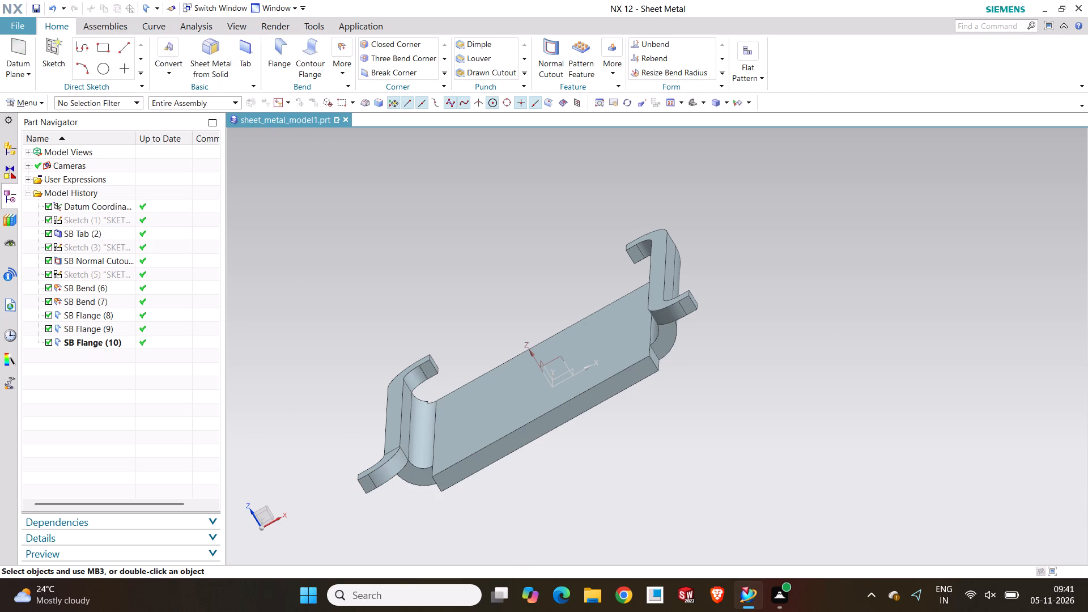
Examine the inward and outward end flanges on both lips from several angles.
scroll(446, 297, up, 2)
scroll(446, 297, down, 3)
middle_drag(480, 324, 559, 382)
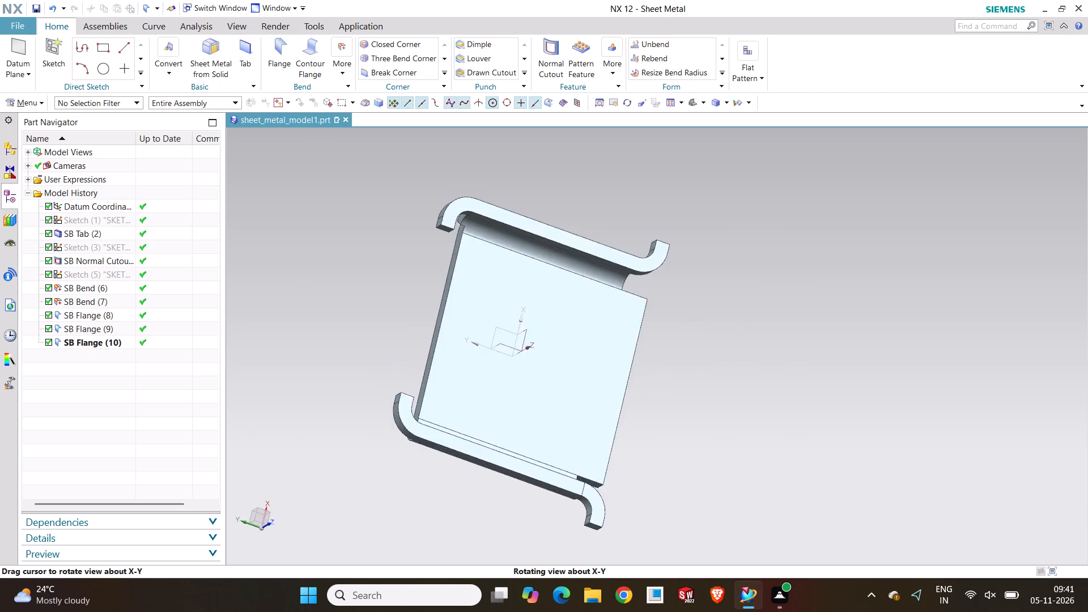
middle_drag(559, 382, 516, 343)
middle_drag(527, 347, 597, 377)
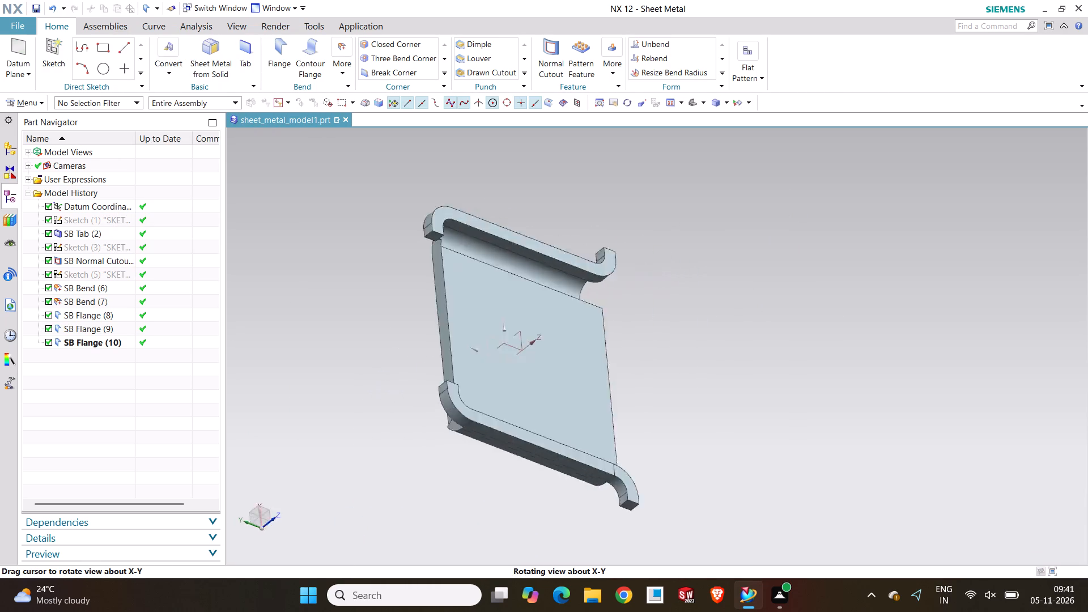
middle_drag(597, 377, 688, 441)
middle_drag(457, 262, 475, 282)
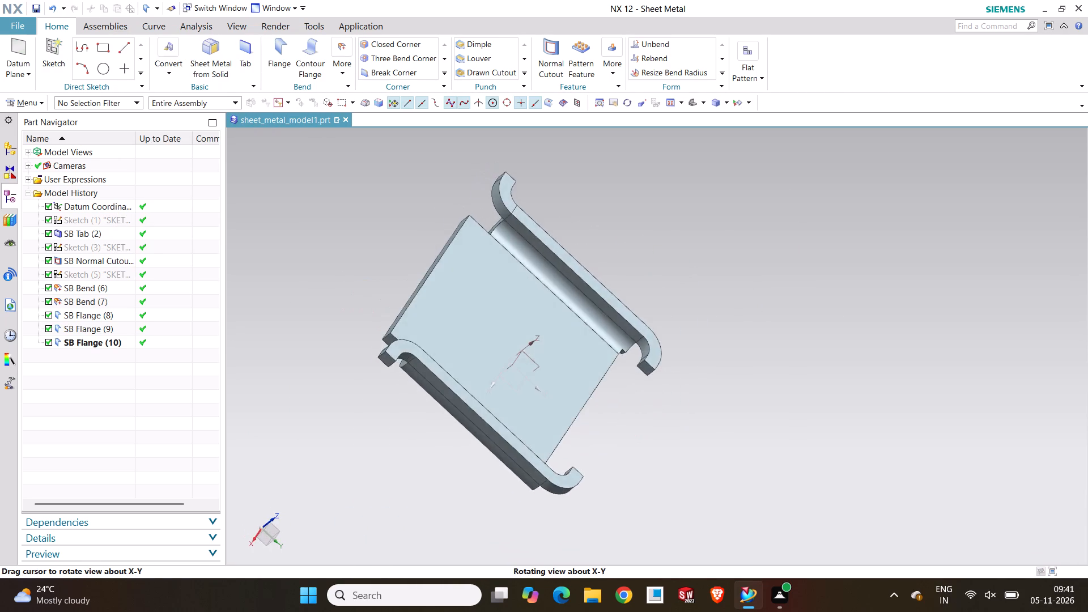
middle_drag(475, 282, 474, 279)
scroll(474, 279, down, 2)
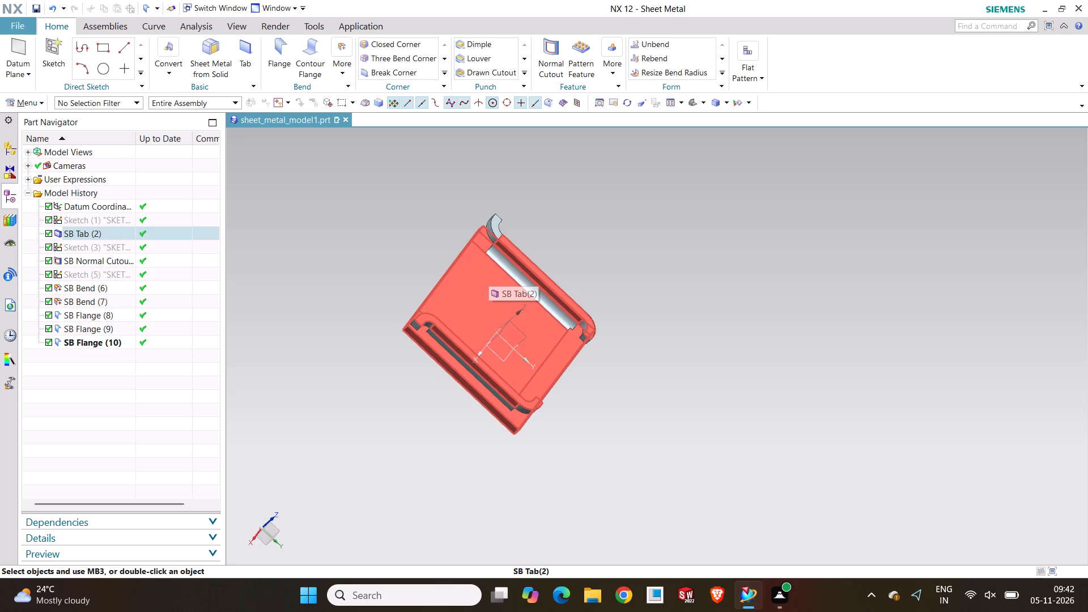
Round the four outer corner edges of the tab with a Break Corner blend of 2 mm radius.
click(409, 75)
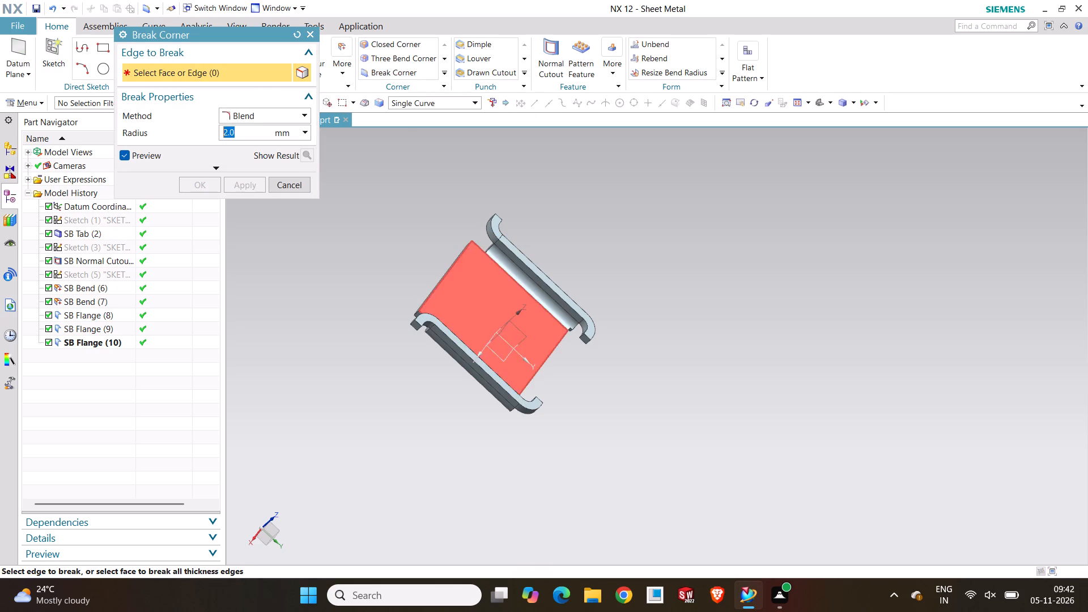
scroll(488, 258, down, 6)
scroll(483, 249, up, 8)
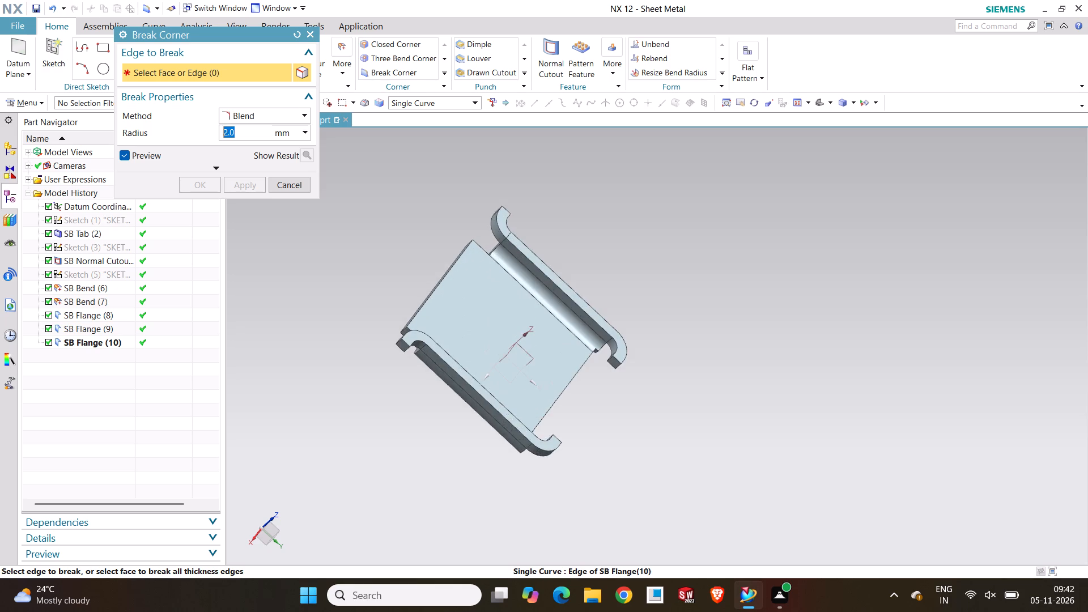
scroll(483, 249, up, 2)
drag(464, 227, 484, 267)
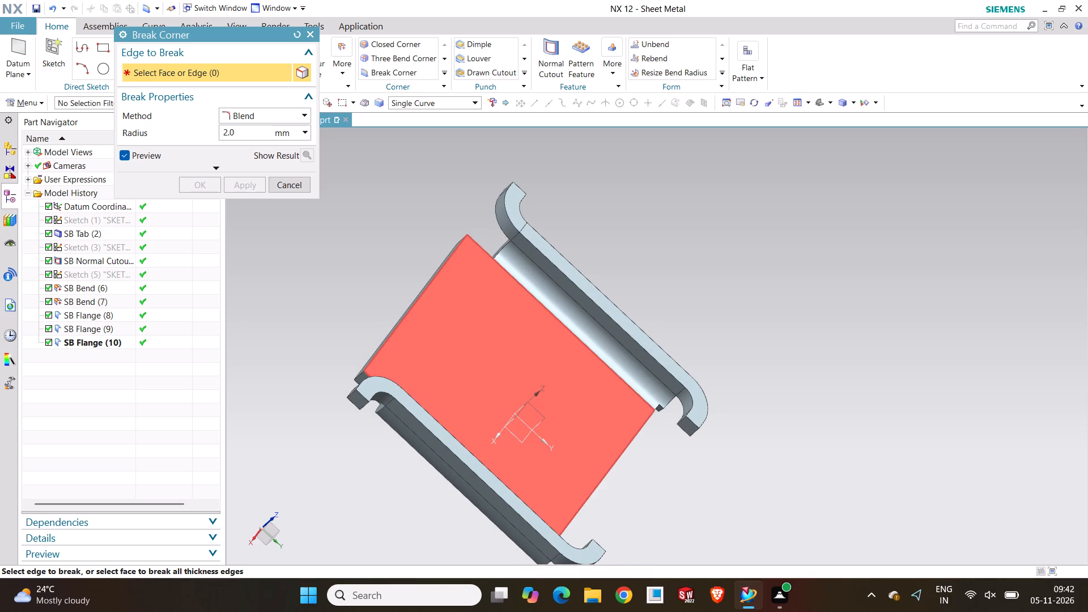
scroll(413, 253, up, 1)
middle_drag(413, 253, 437, 312)
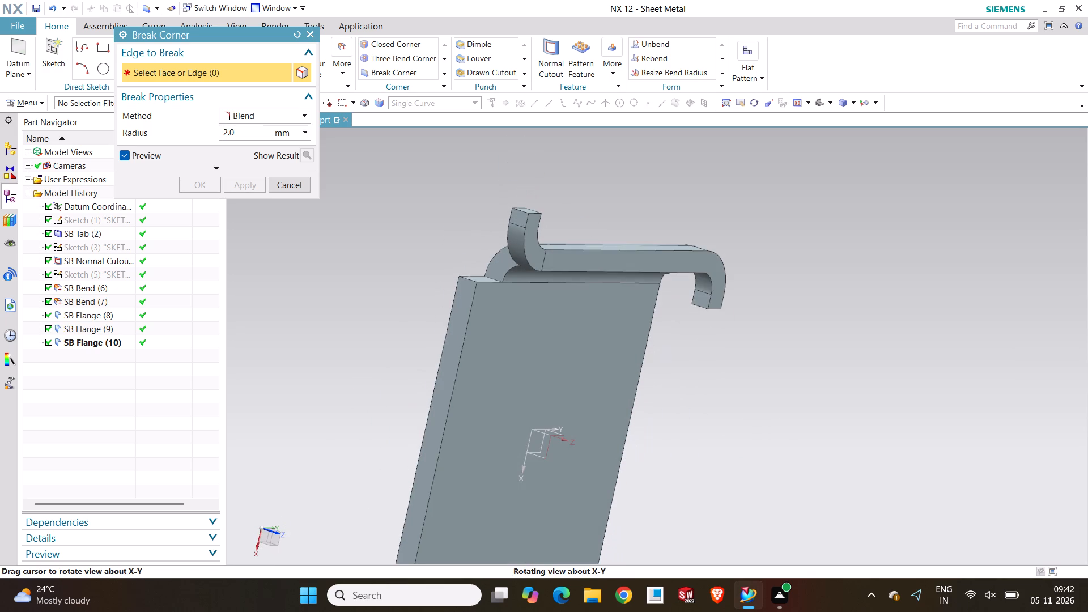
middle_drag(437, 312, 437, 312)
click(469, 280)
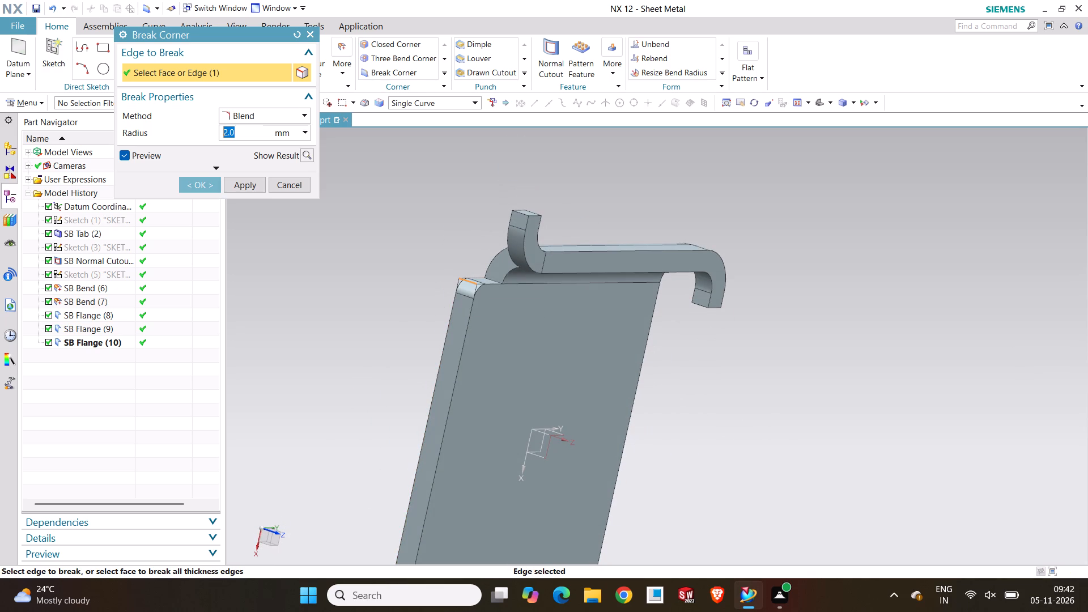
middle_drag(499, 293, 473, 223)
scroll(407, 371, down, 4)
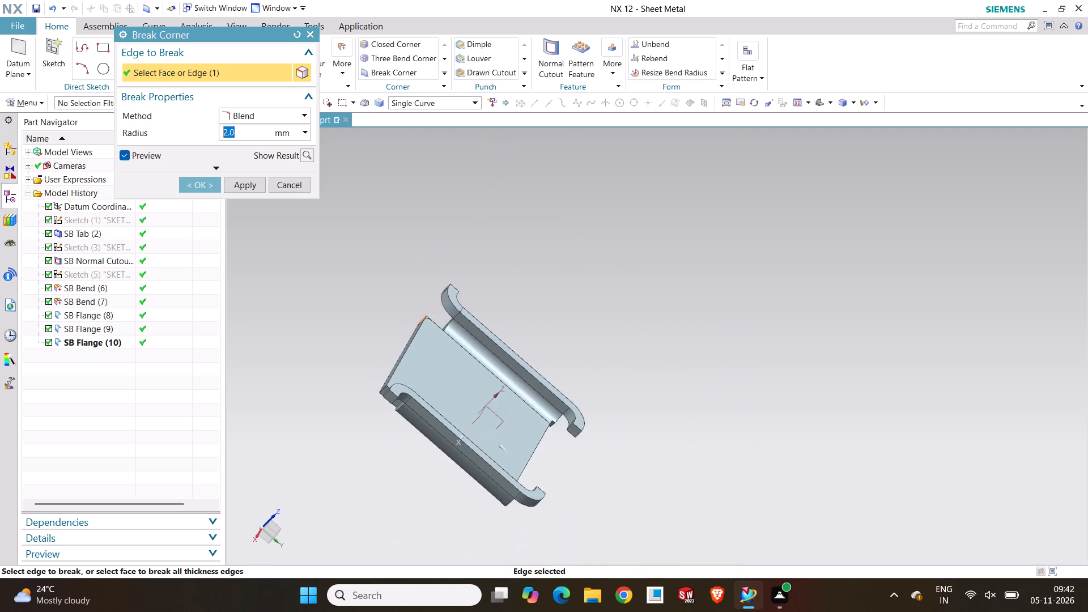
scroll(382, 401, up, 5)
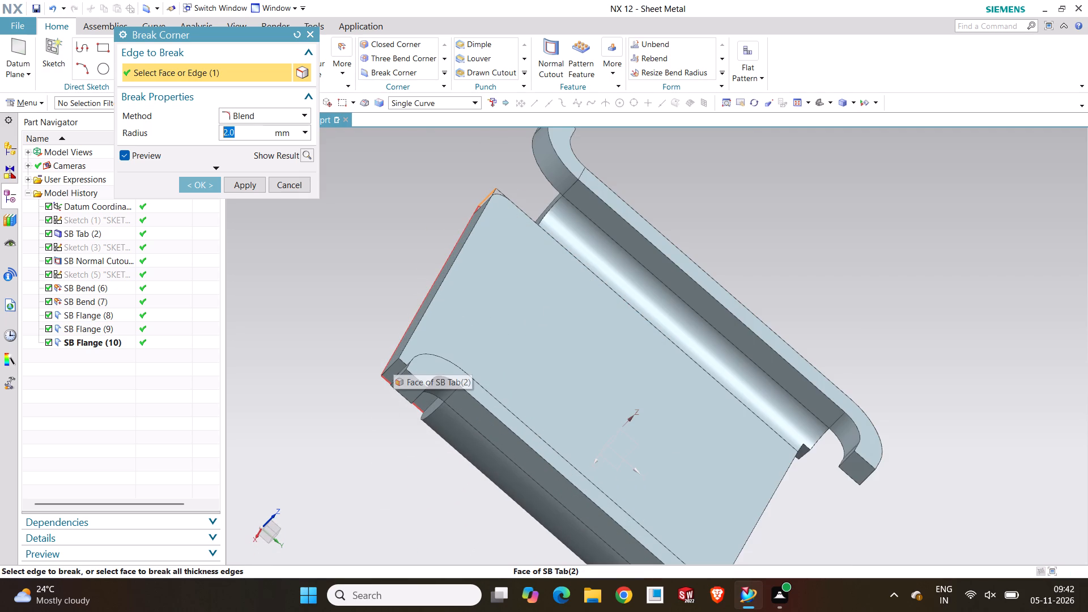
scroll(393, 366, down, 4)
scroll(393, 369, up, 4)
middle_drag(393, 369, 422, 397)
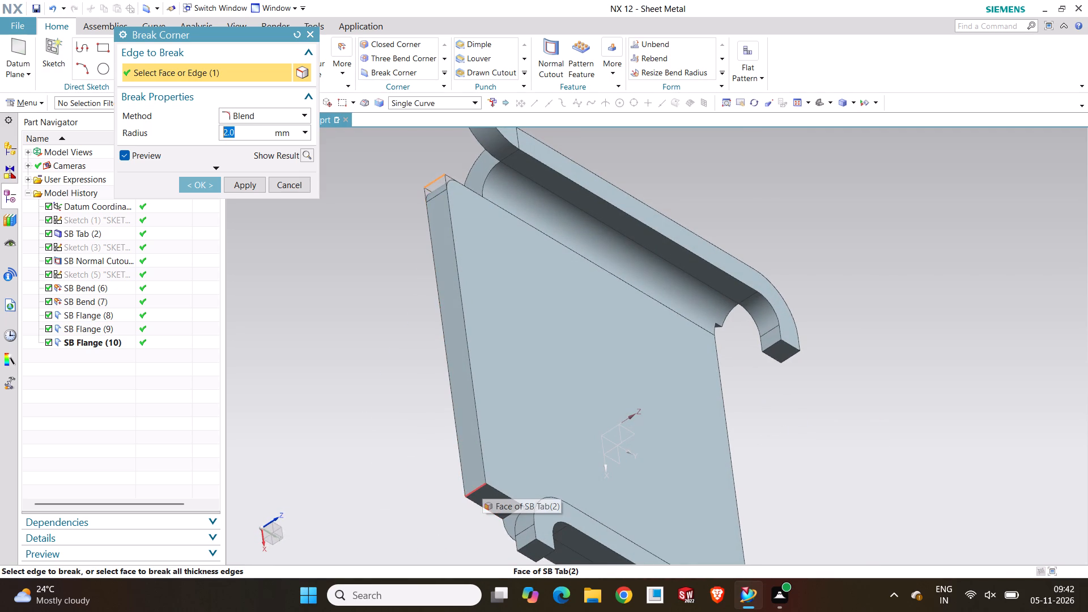
click(482, 486)
middle_drag(764, 385, 668, 337)
middle_drag(955, 472, 966, 434)
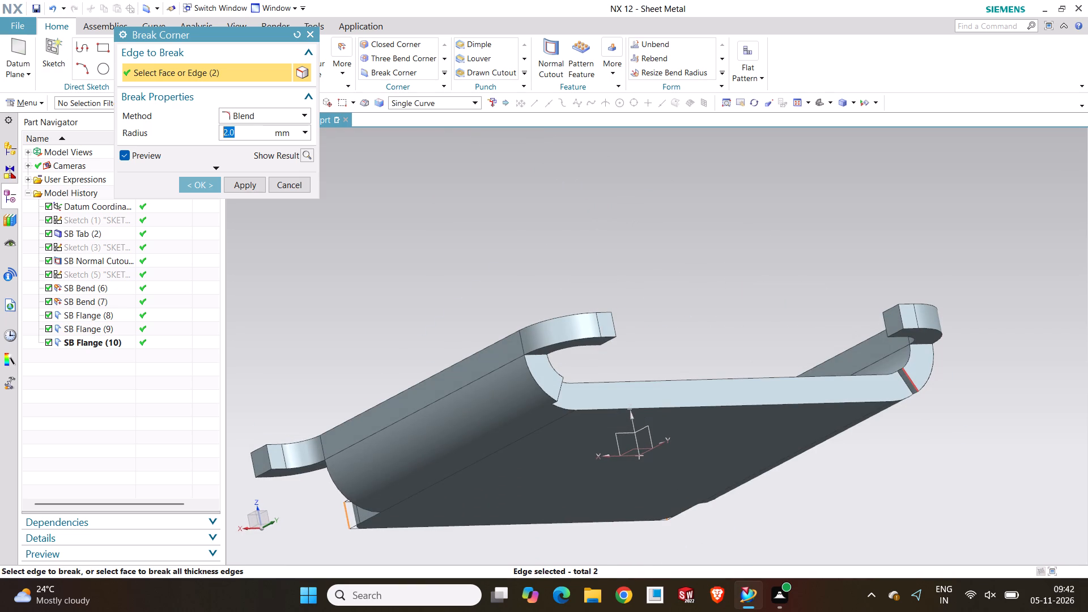
click(913, 381)
middle_drag(917, 445, 851, 486)
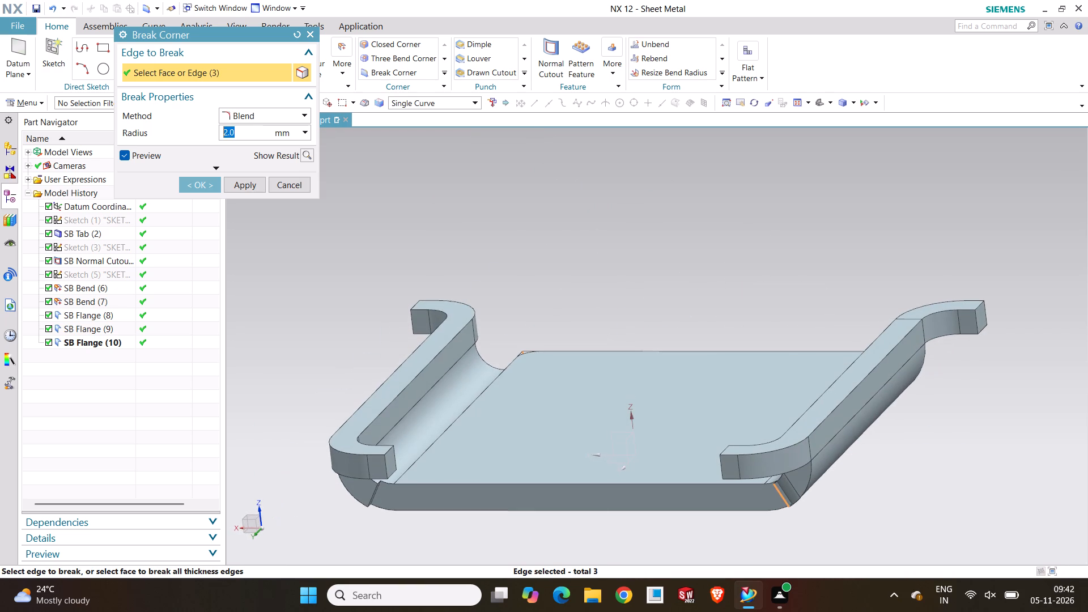
click(375, 492)
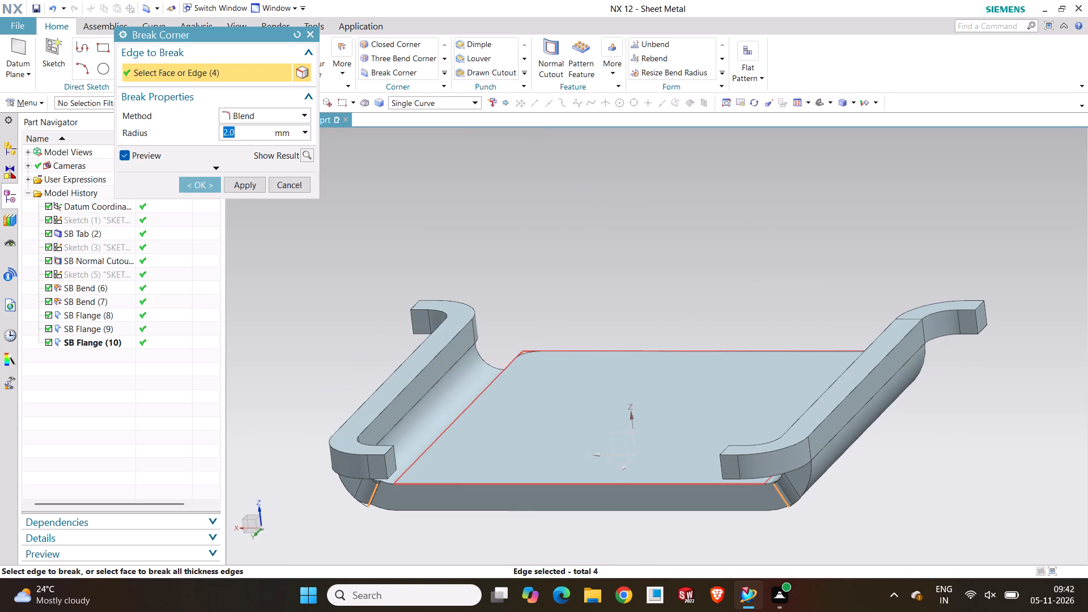
middle_drag(530, 301, 594, 316)
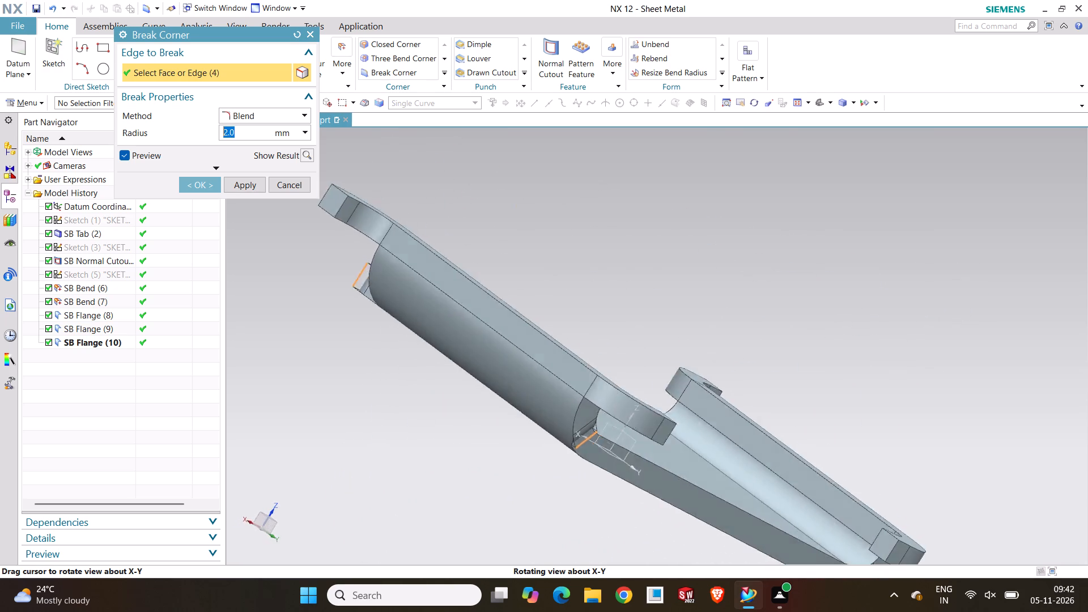
middle_drag(594, 316, 653, 345)
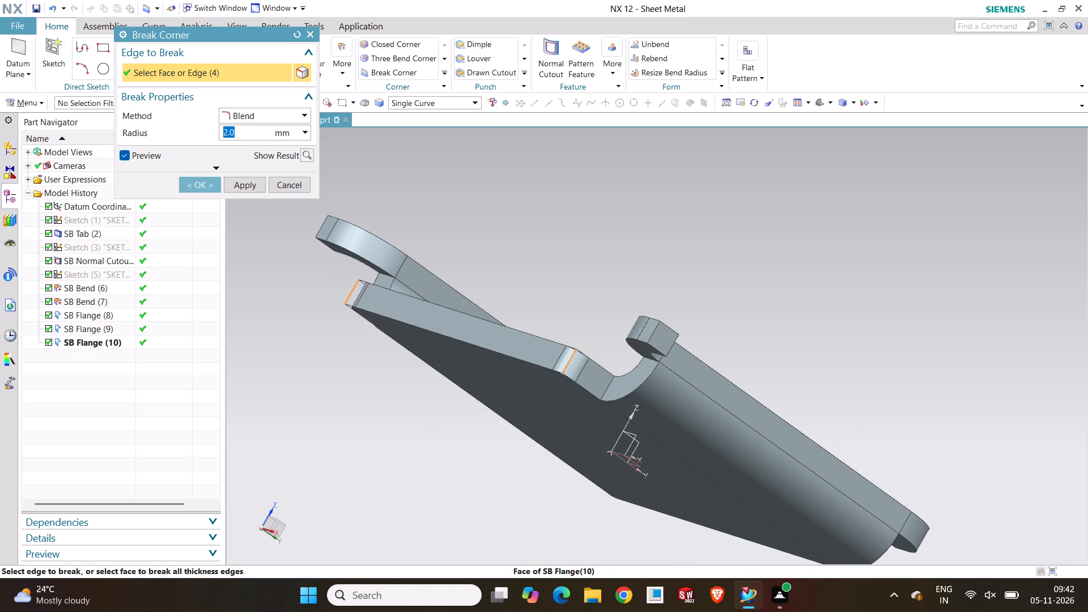
click(211, 181)
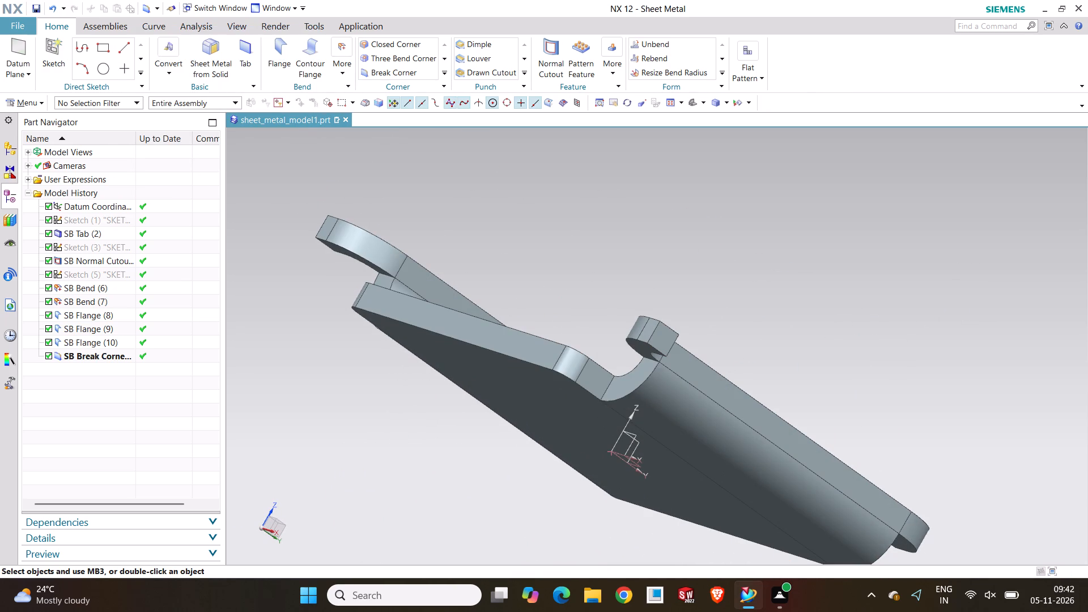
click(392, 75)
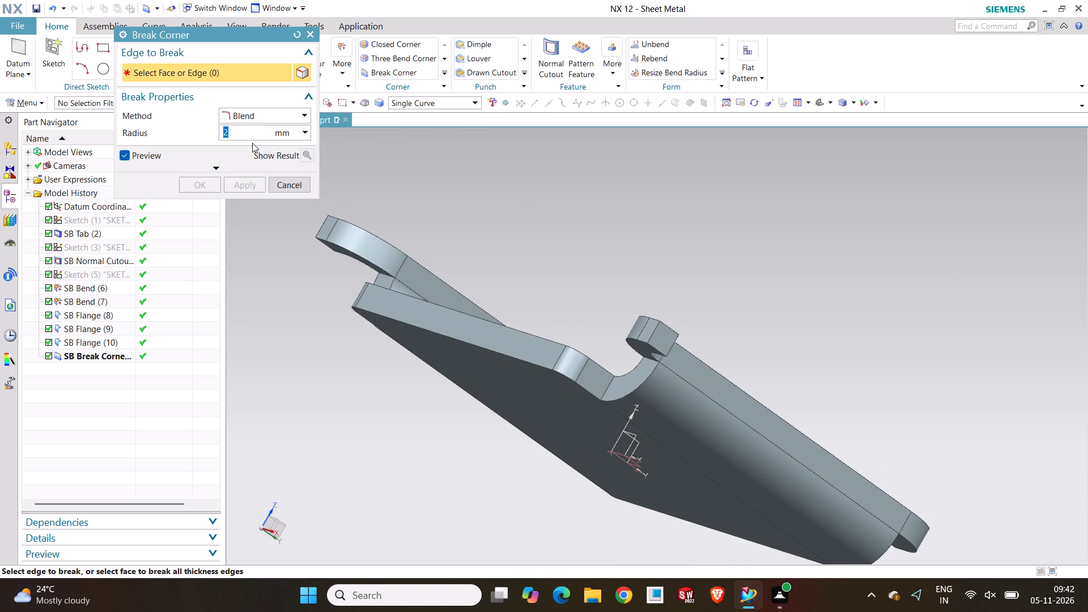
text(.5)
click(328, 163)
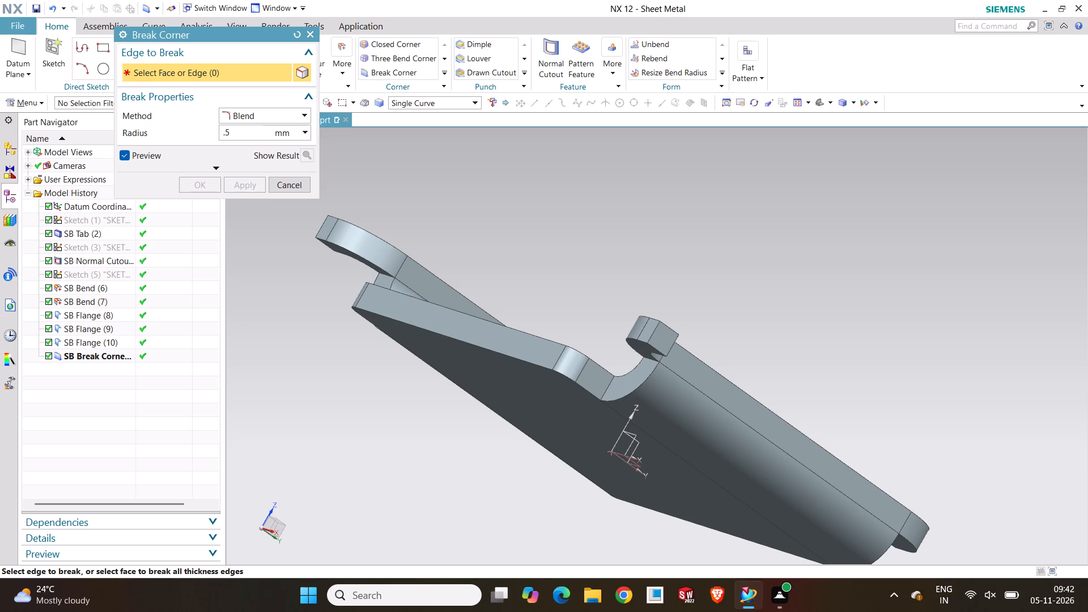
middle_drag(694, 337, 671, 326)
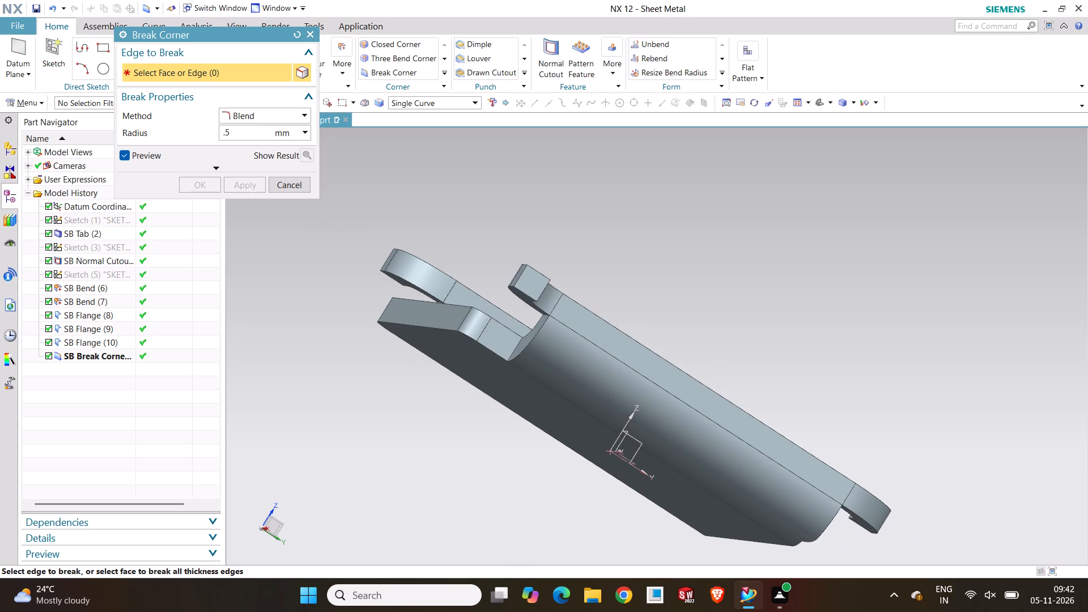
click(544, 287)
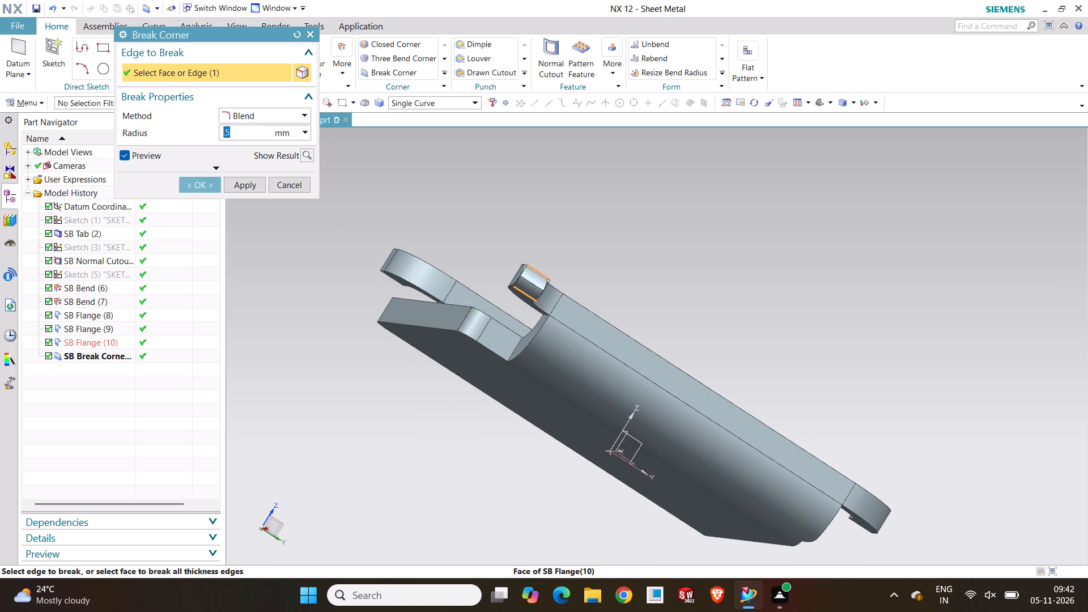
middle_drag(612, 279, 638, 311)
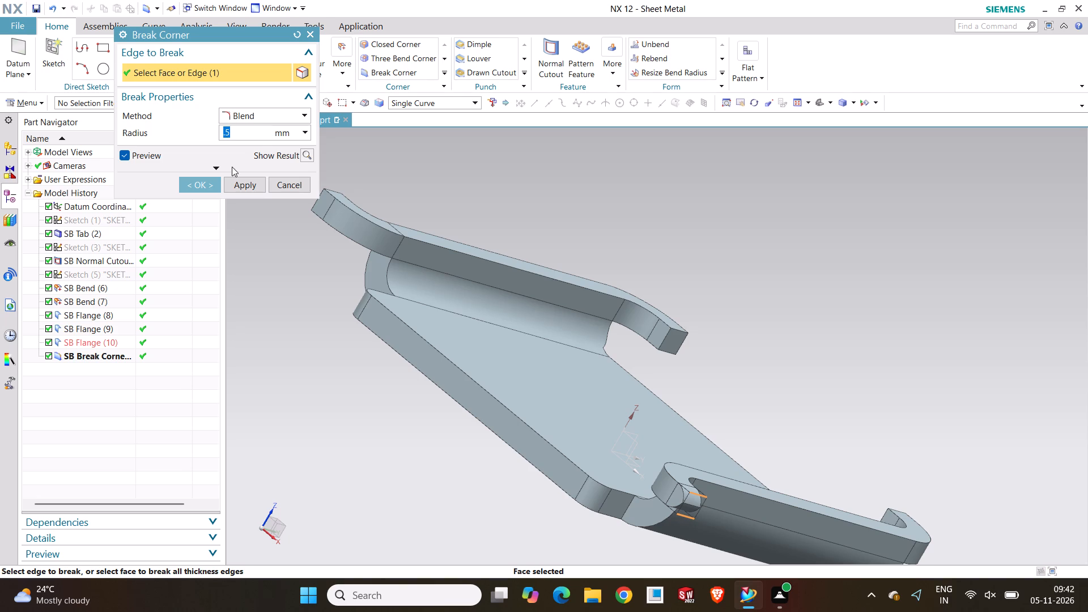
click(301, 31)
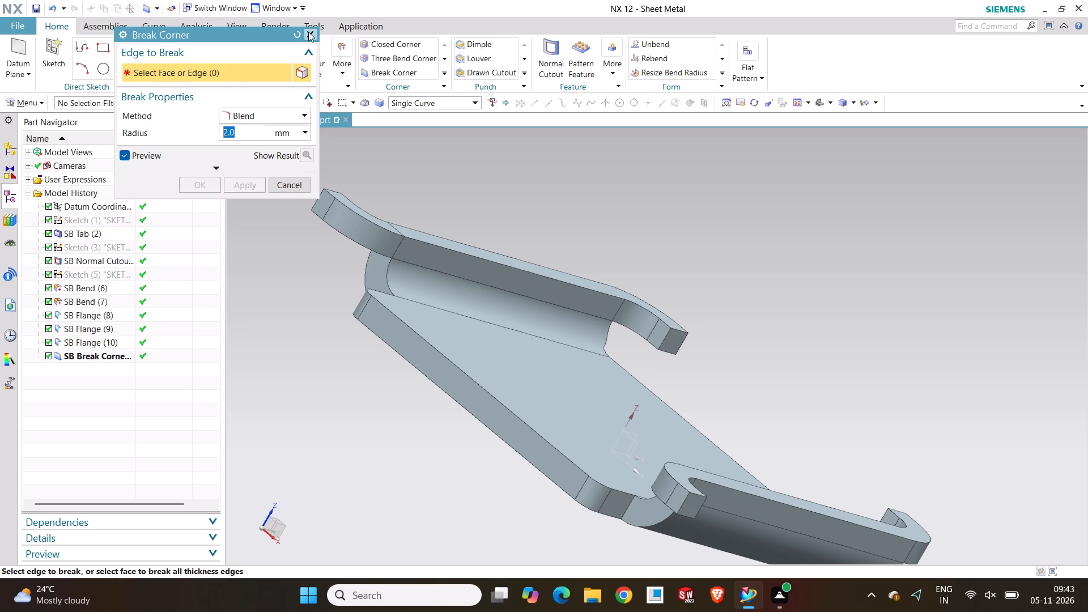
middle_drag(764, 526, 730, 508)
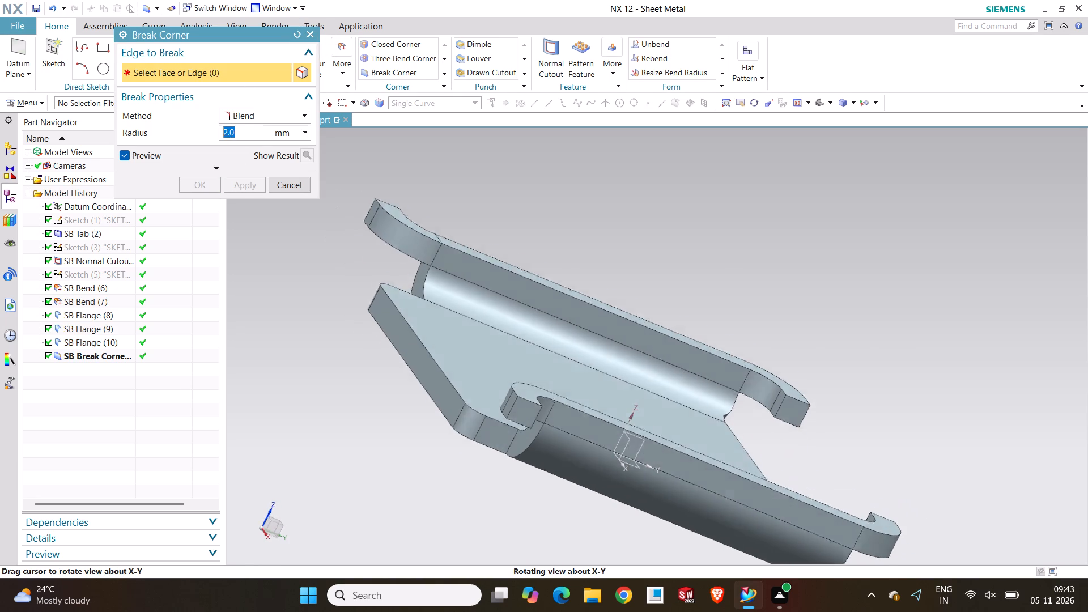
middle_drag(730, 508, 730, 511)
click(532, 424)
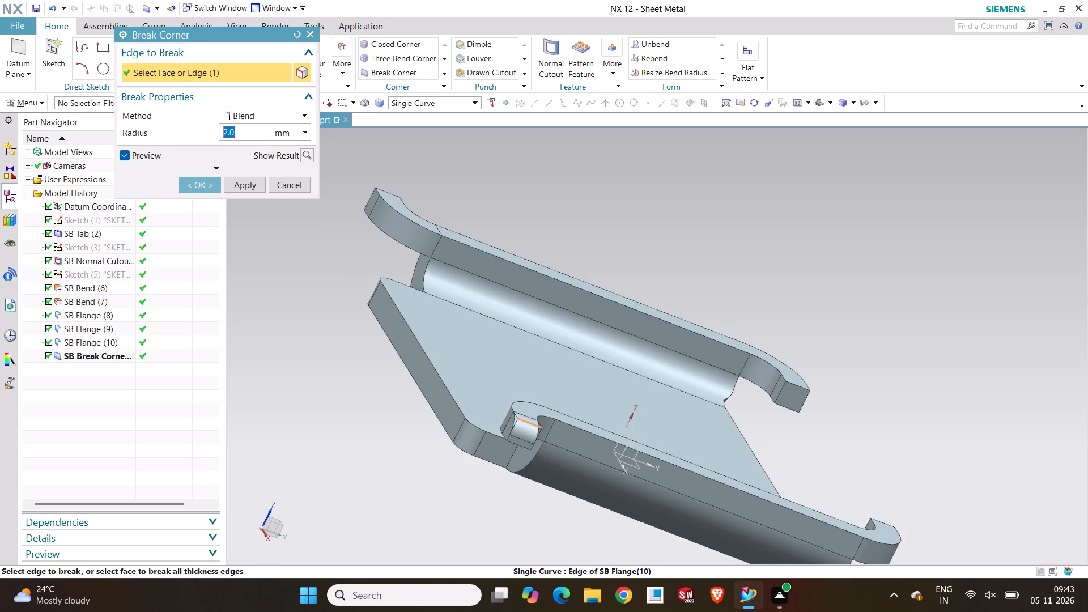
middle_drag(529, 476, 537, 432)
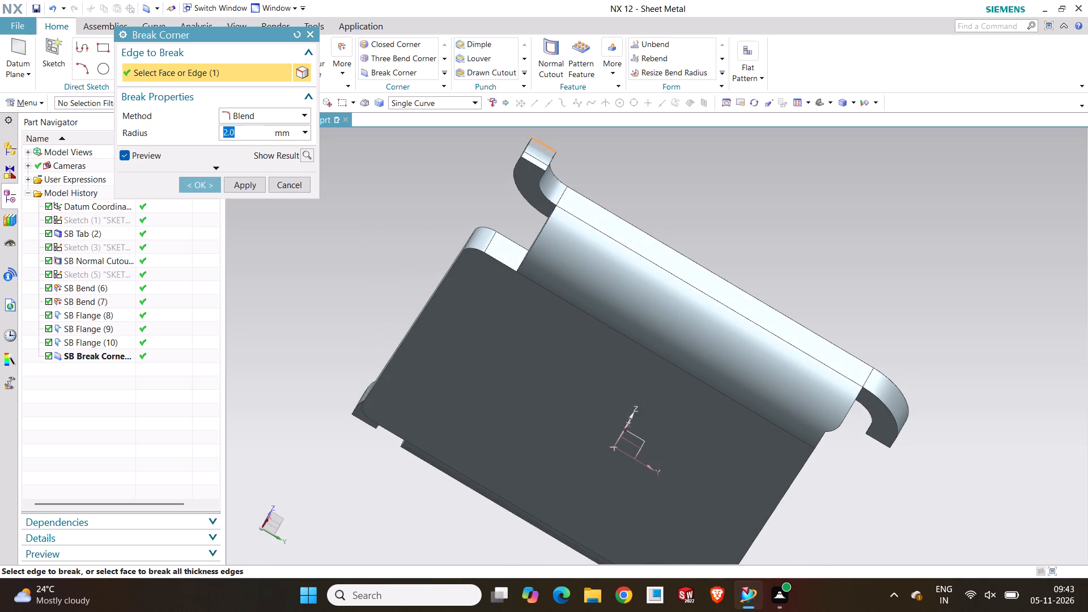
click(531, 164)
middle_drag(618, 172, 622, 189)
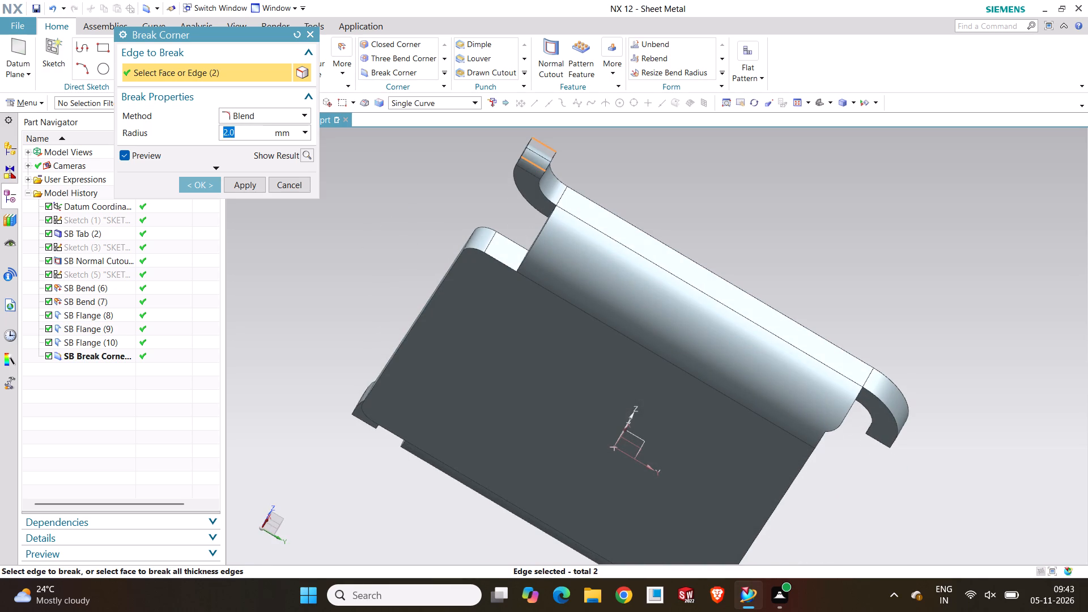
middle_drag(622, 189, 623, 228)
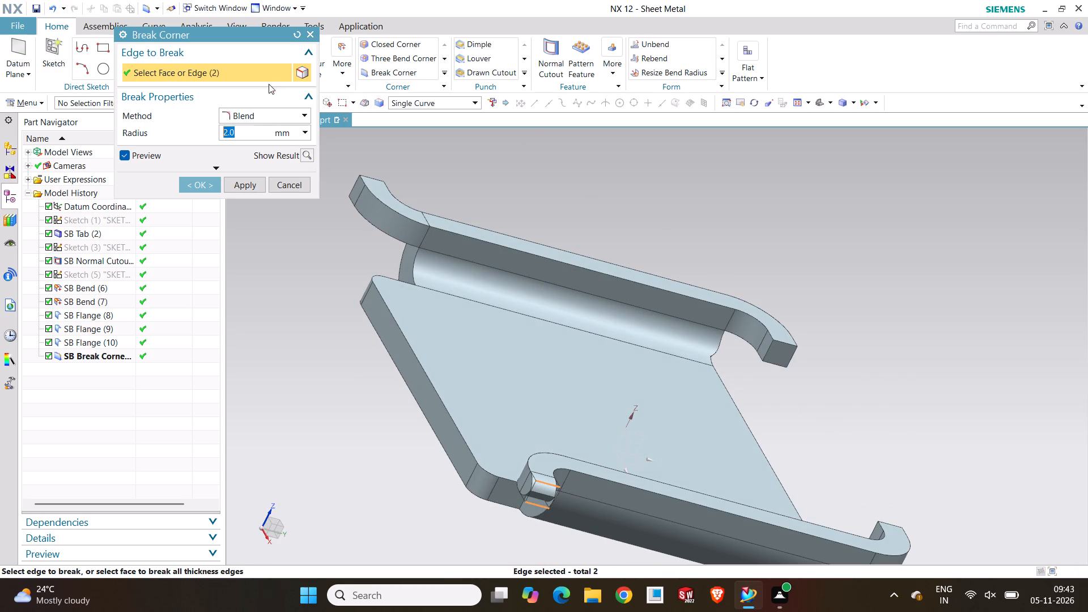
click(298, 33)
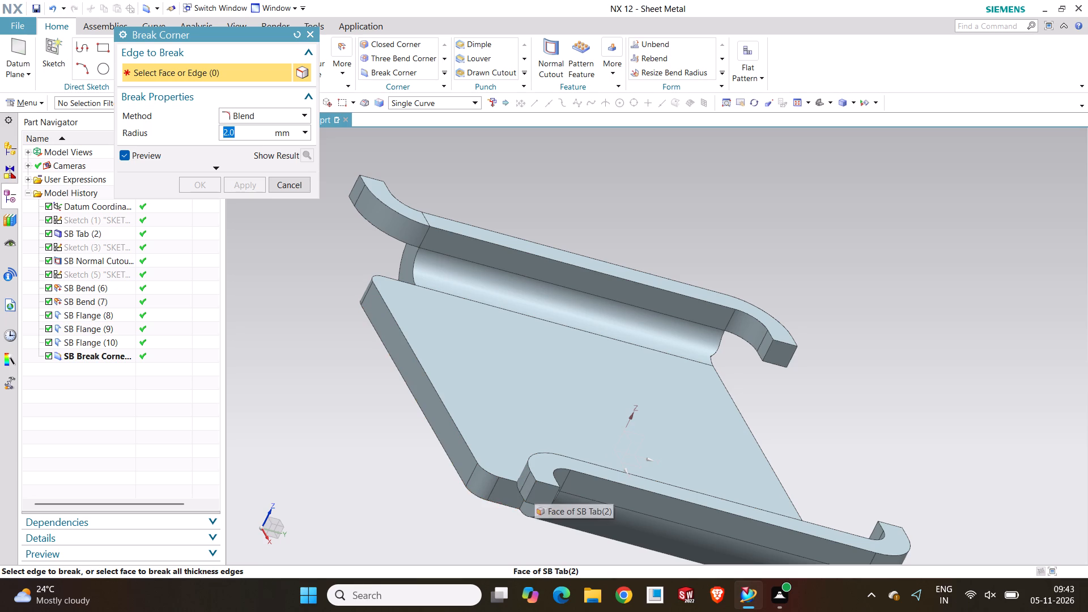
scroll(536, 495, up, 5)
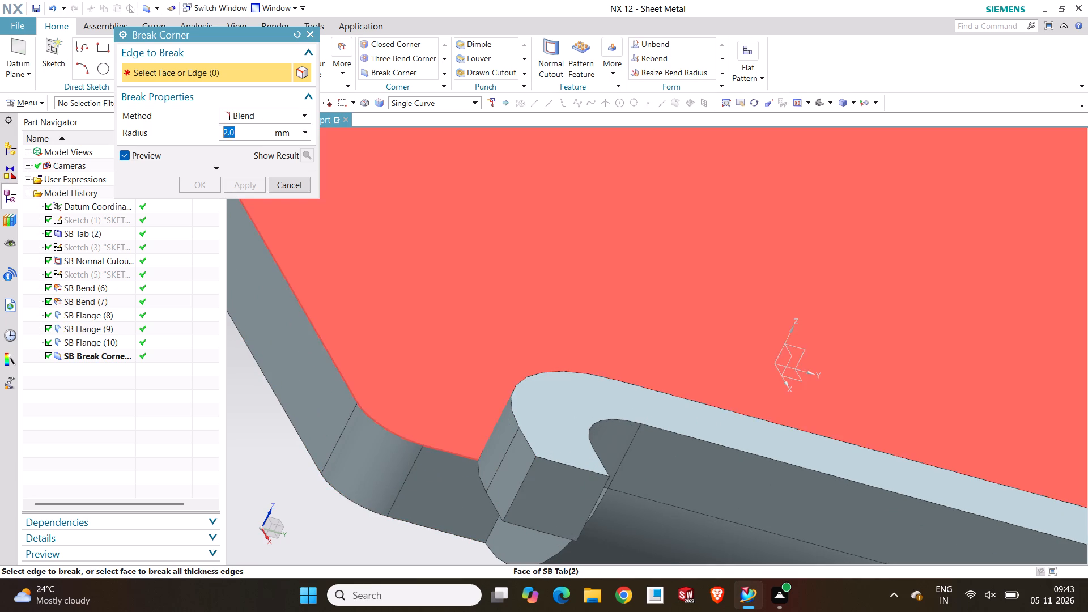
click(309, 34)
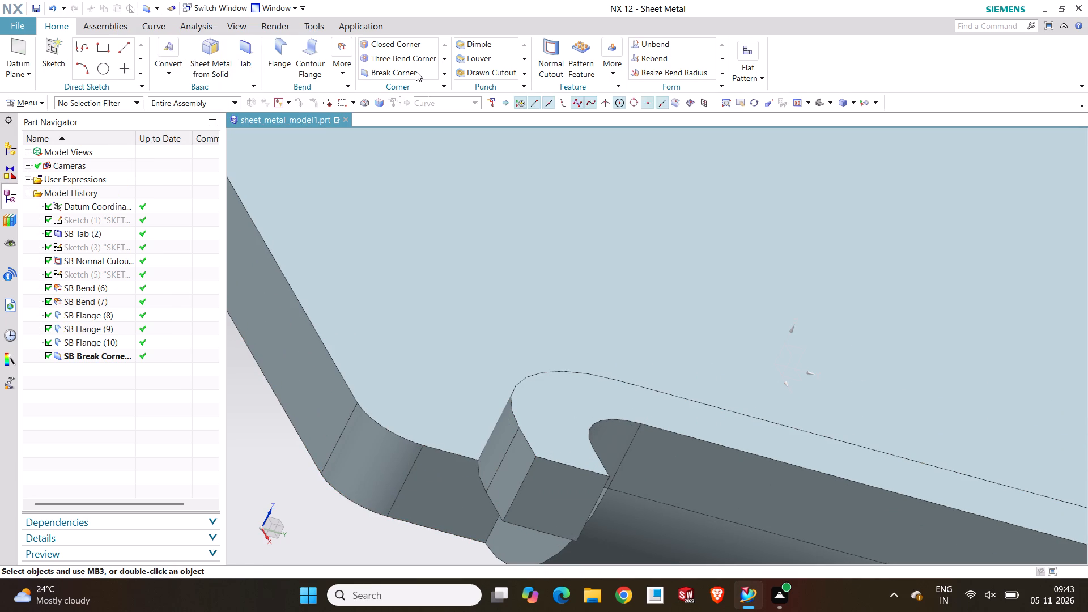
Round the free-end corner edges of both outward end flanges with a 2 mm radius Break Corner blend.
click(411, 74)
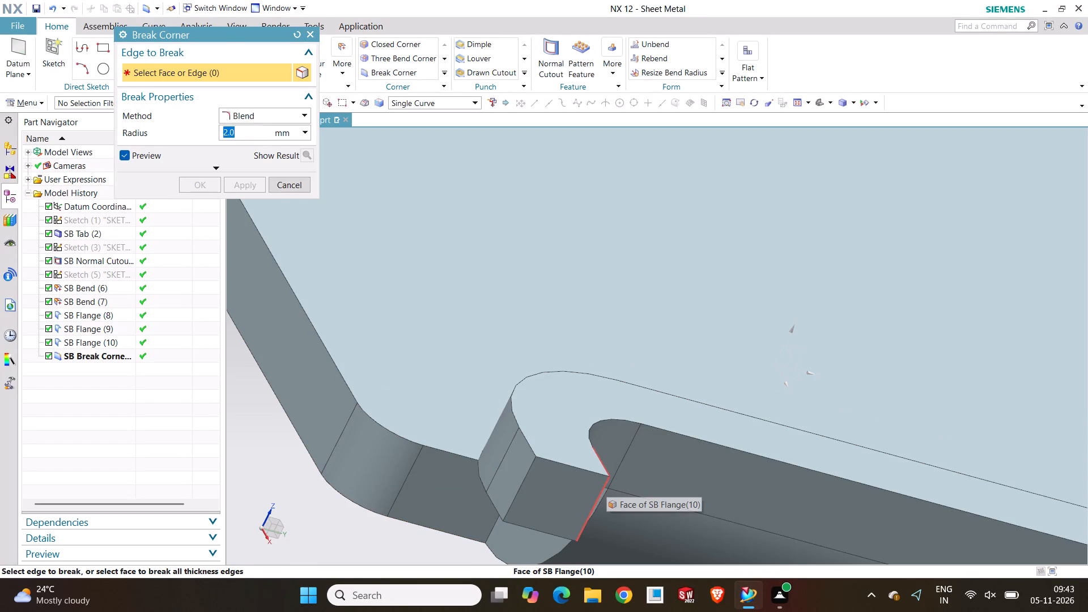
click(564, 464)
middle_drag(533, 536, 534, 501)
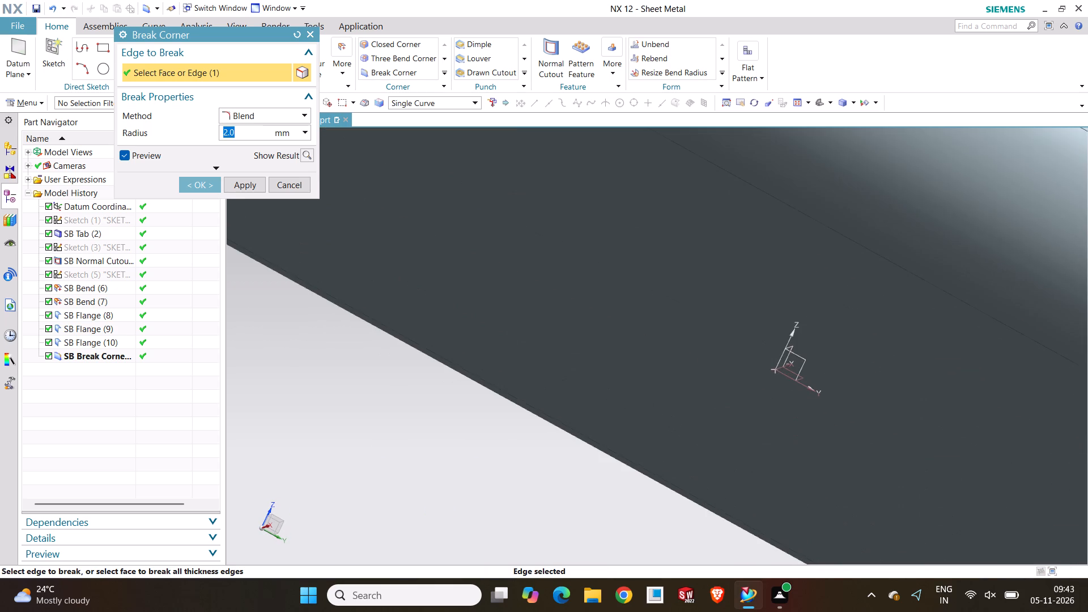
scroll(542, 471, up, 2)
scroll(542, 471, down, 6)
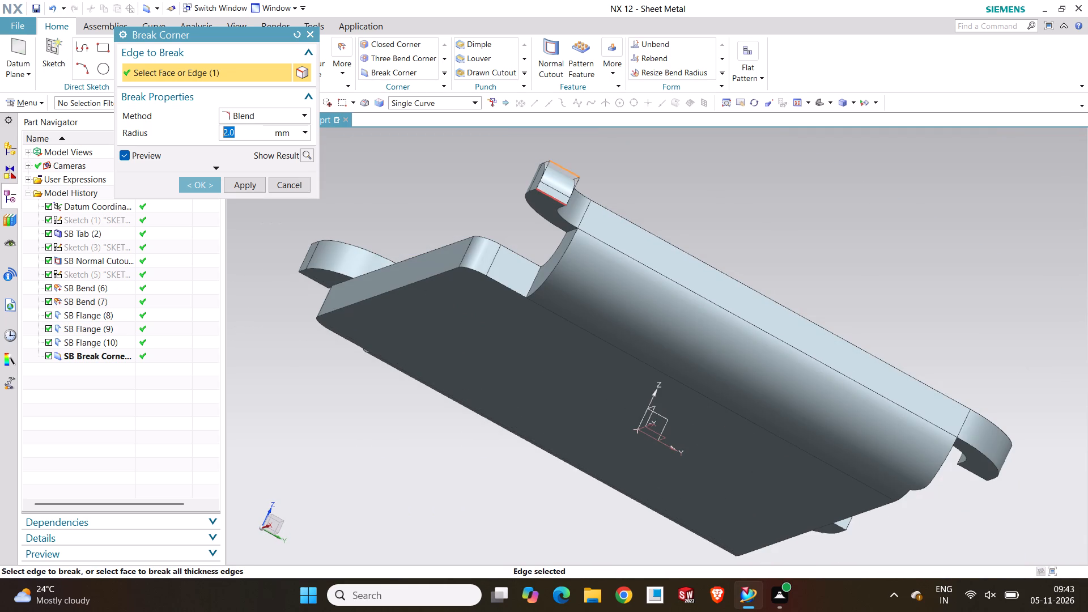
click(554, 201)
middle_drag(461, 207, 505, 244)
scroll(491, 262, up, 3)
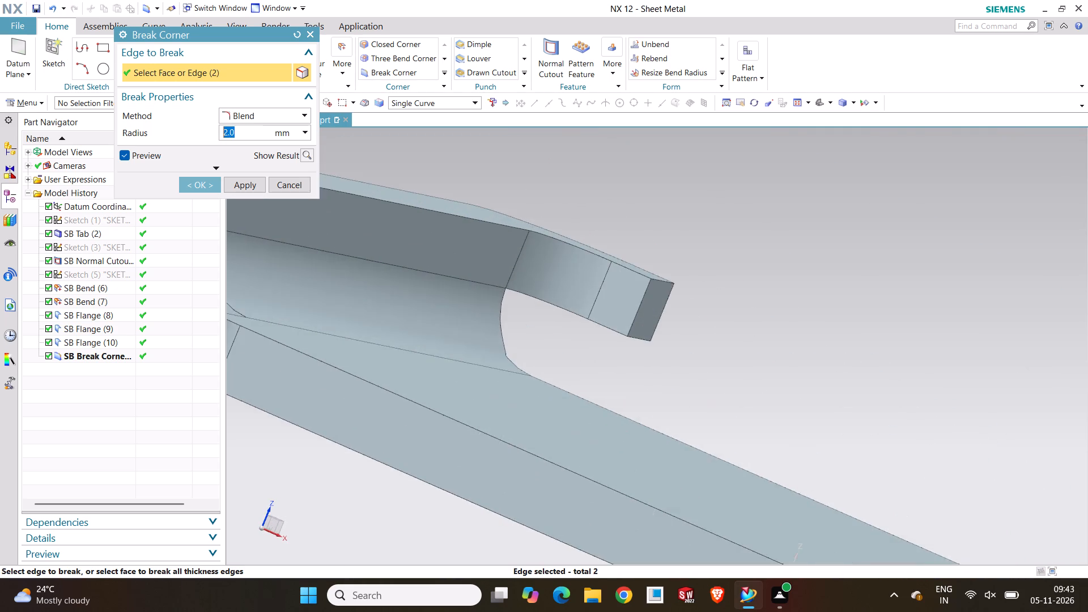
scroll(465, 262, down, 7)
middle_drag(441, 264, 494, 275)
scroll(449, 237, down, 4)
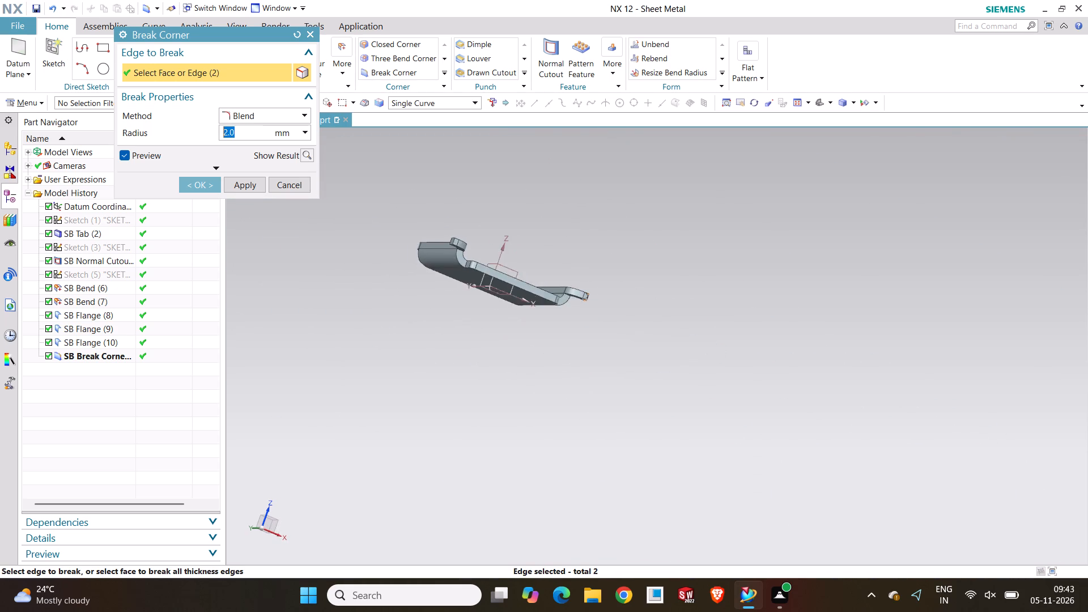
scroll(448, 244, up, 8)
middle_drag(456, 245, 478, 266)
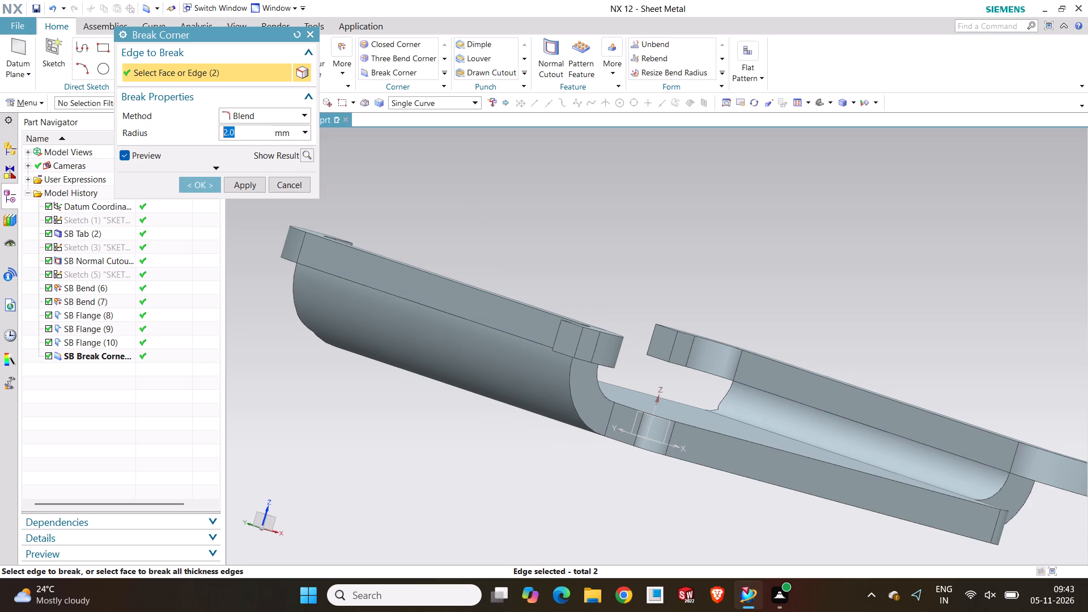
click(573, 324)
click(565, 358)
middle_drag(555, 282, 649, 346)
middle_drag(738, 524, 742, 526)
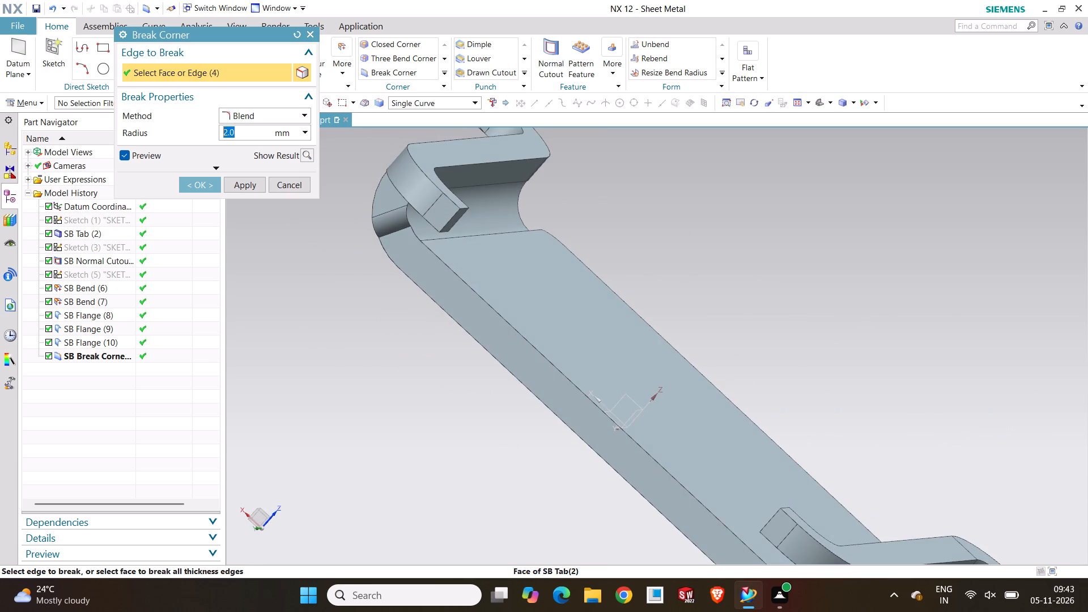
middle_drag(742, 526, 759, 537)
scroll(759, 537, up, 2)
scroll(758, 502, down, 4)
middle_drag(754, 491, 763, 520)
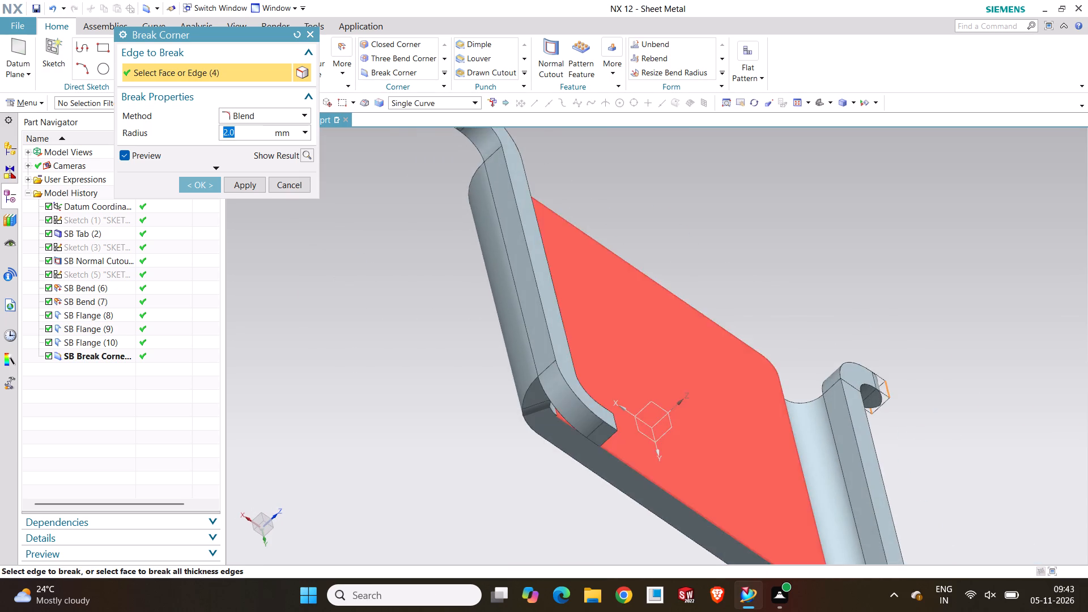
scroll(779, 520, up, 3)
scroll(779, 511, down, 8)
middle_click(768, 520)
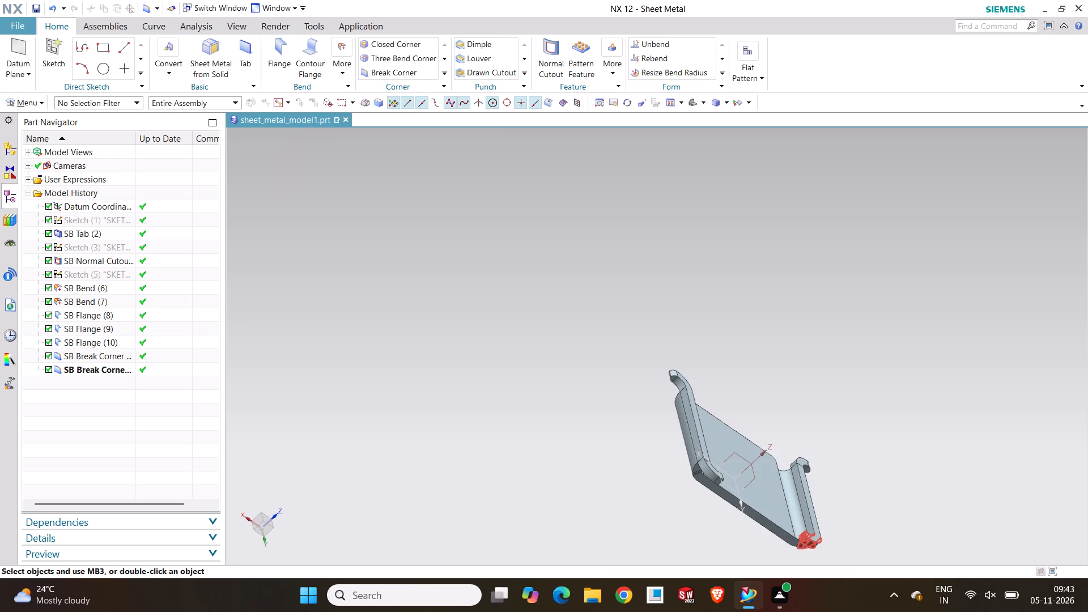
Edit the flange Break Corner feature to also include the free-end corner edges of both inward end flanges.
scroll(806, 544, up, 7)
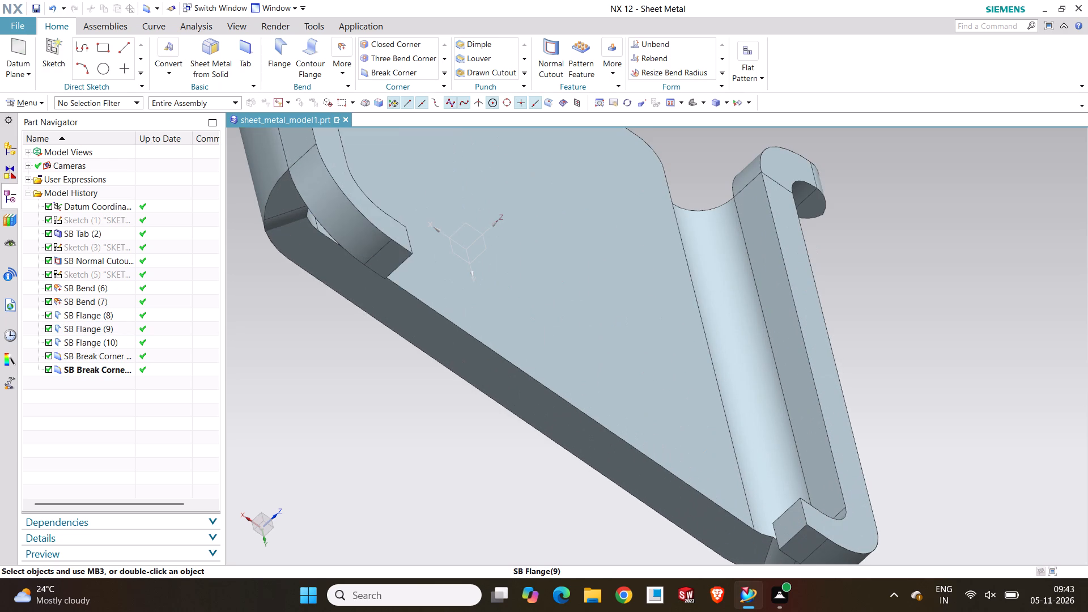
right_click(101, 365)
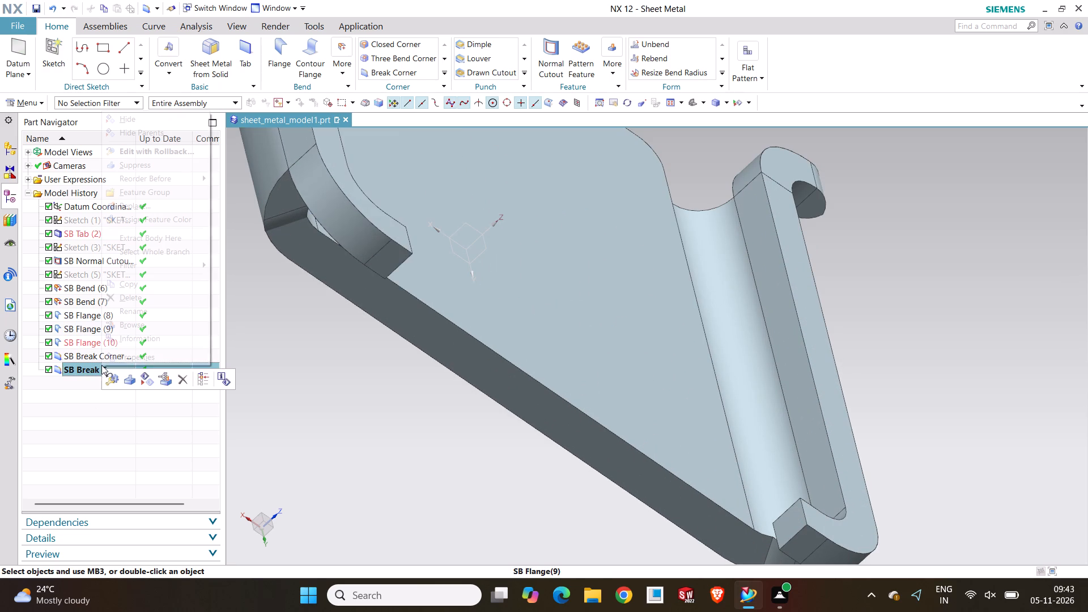
click(167, 155)
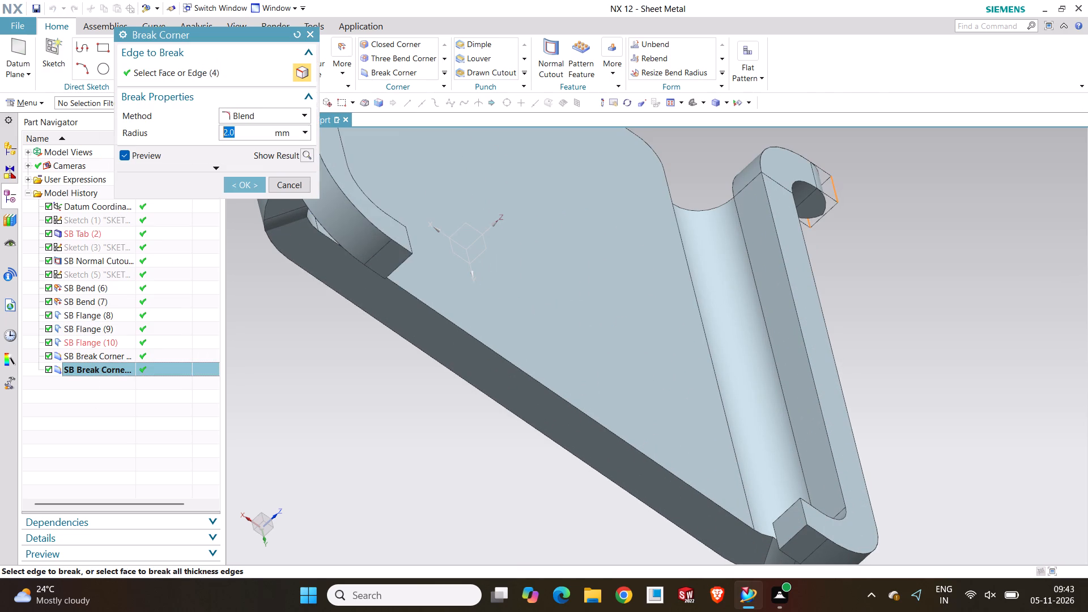
click(806, 516)
click(777, 539)
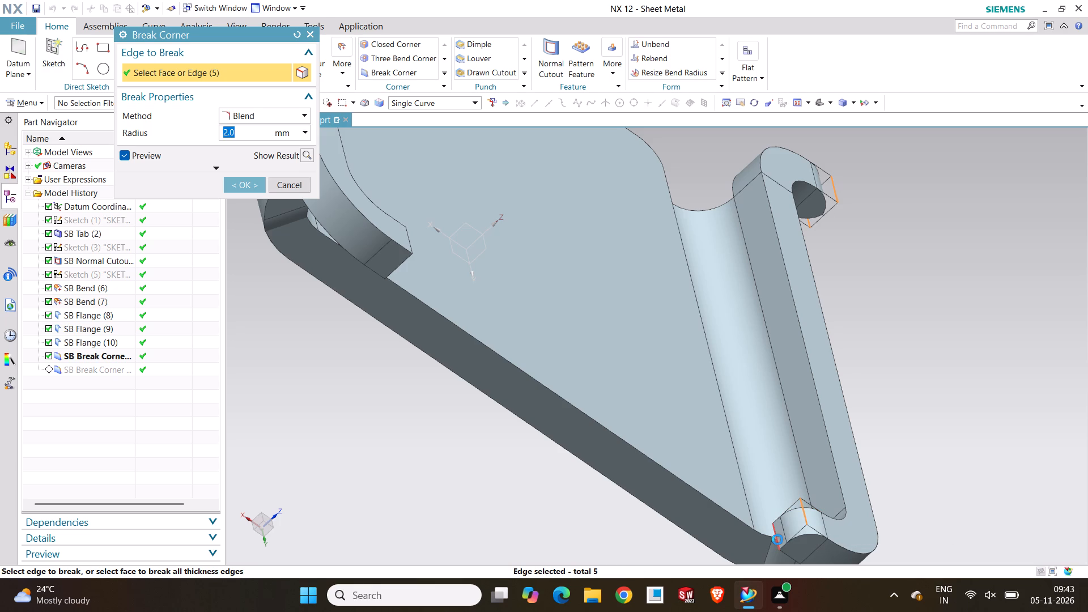
click(411, 249)
middle_drag(403, 321, 372, 292)
scroll(364, 270, down, 4)
scroll(364, 270, up, 3)
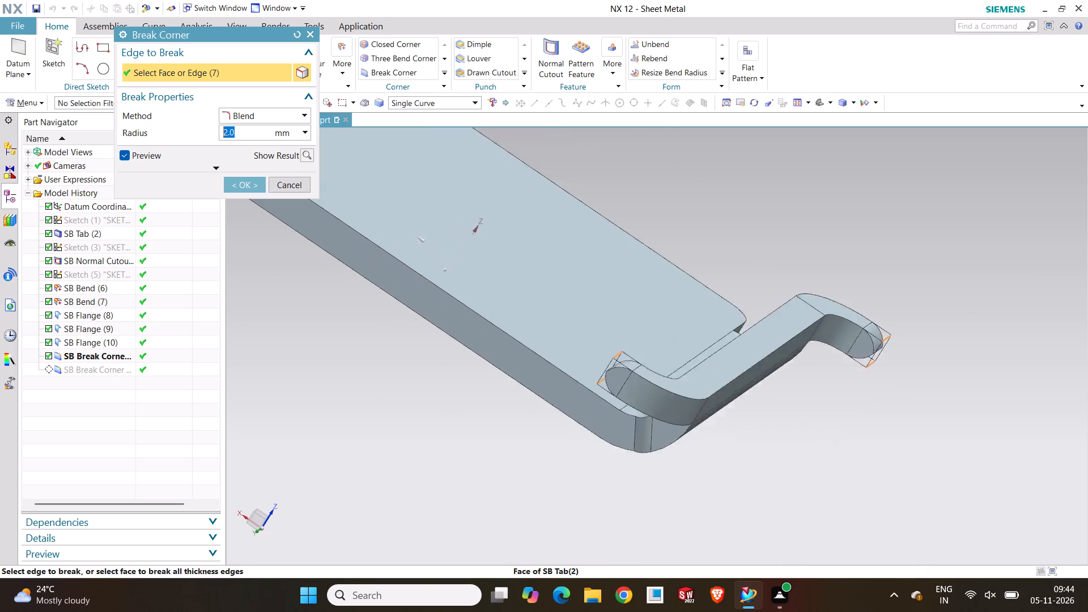
scroll(364, 270, up, 2)
scroll(364, 270, down, 5)
scroll(345, 218, down, 7)
scroll(328, 218, up, 3)
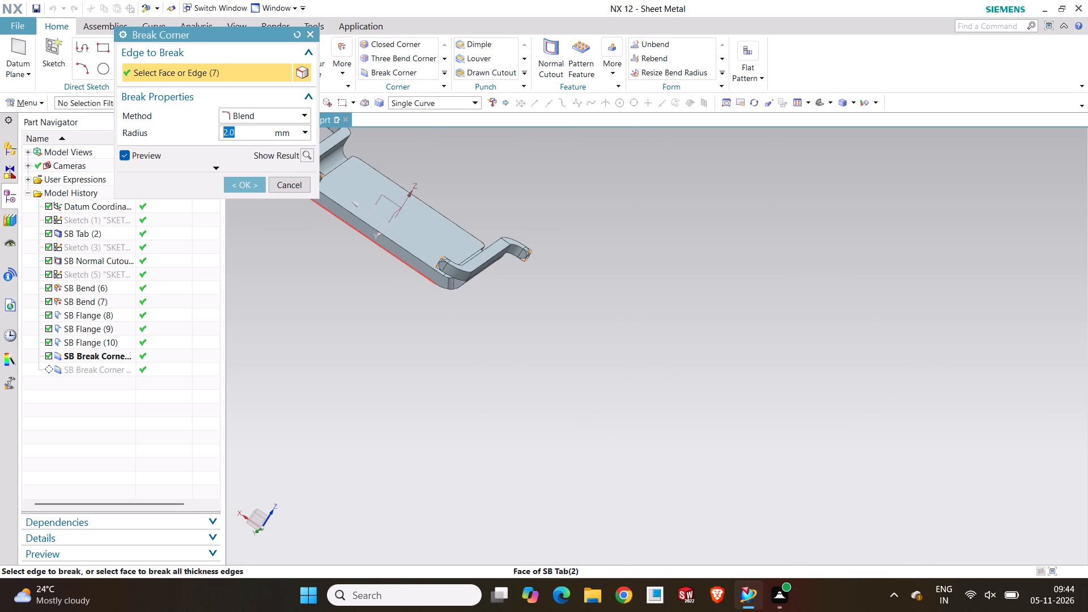
drag(270, 39, 733, 154)
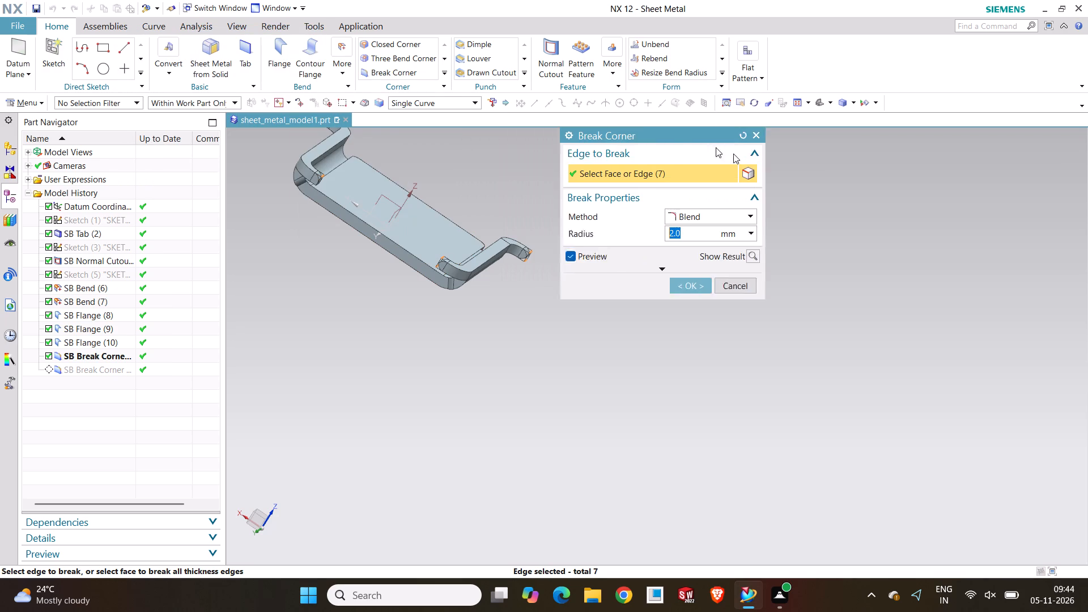
drag(733, 154, 794, 172)
scroll(349, 176, down, 1)
scroll(297, 180, up, 3)
scroll(362, 190, up, 3)
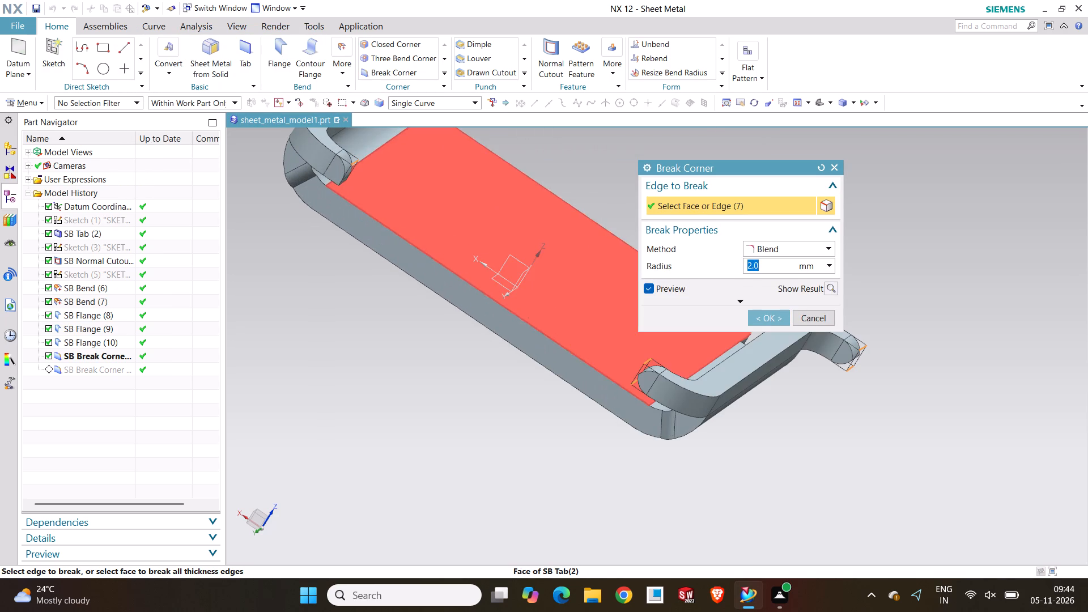
click(340, 186)
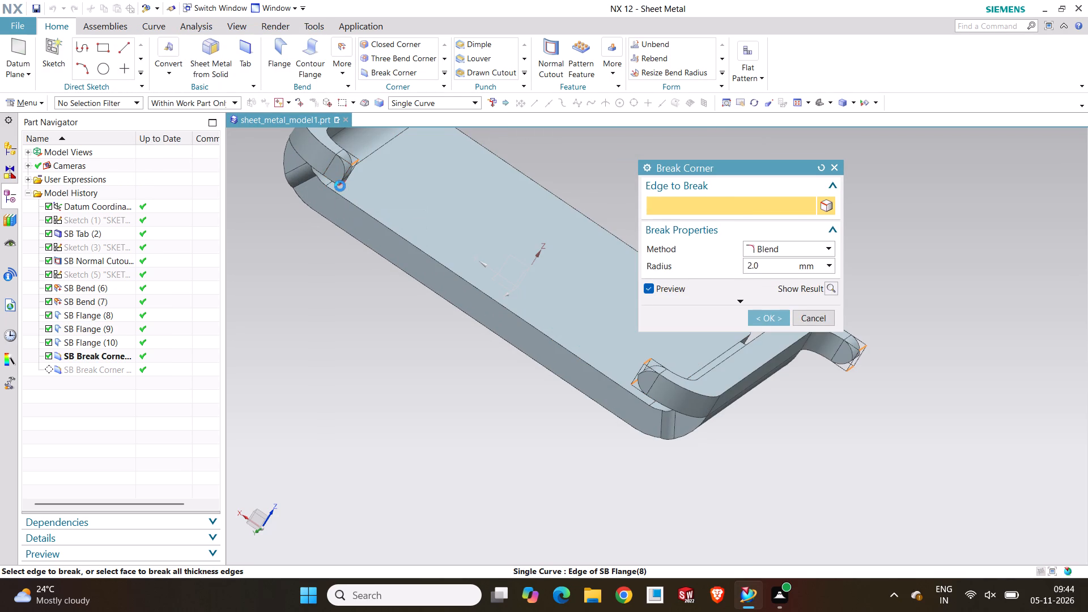
click(775, 320)
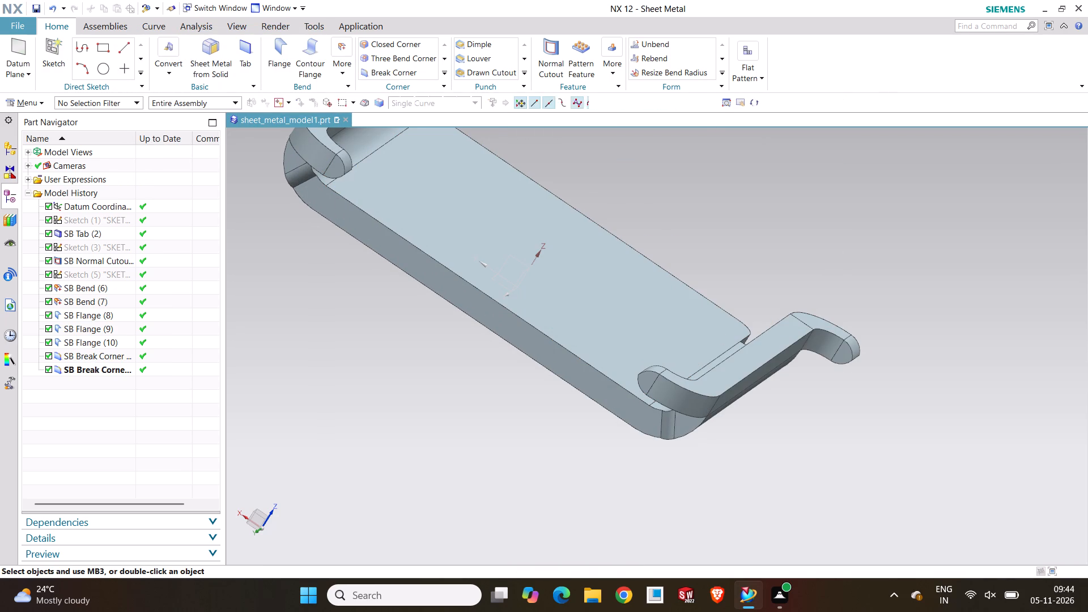
Examine the rounded ends of all four lip flanges from several angles.
click(487, 375)
scroll(559, 342, up, 5)
scroll(568, 291, down, 3)
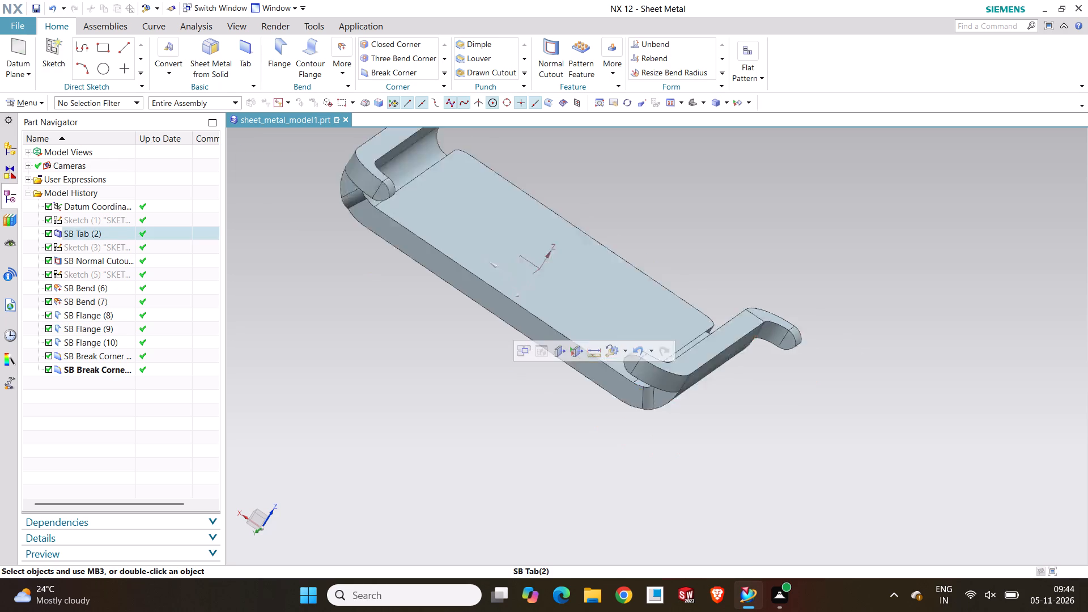
click(460, 389)
scroll(583, 218, down, 3)
scroll(547, 272, up, 3)
middle_drag(564, 216, 550, 213)
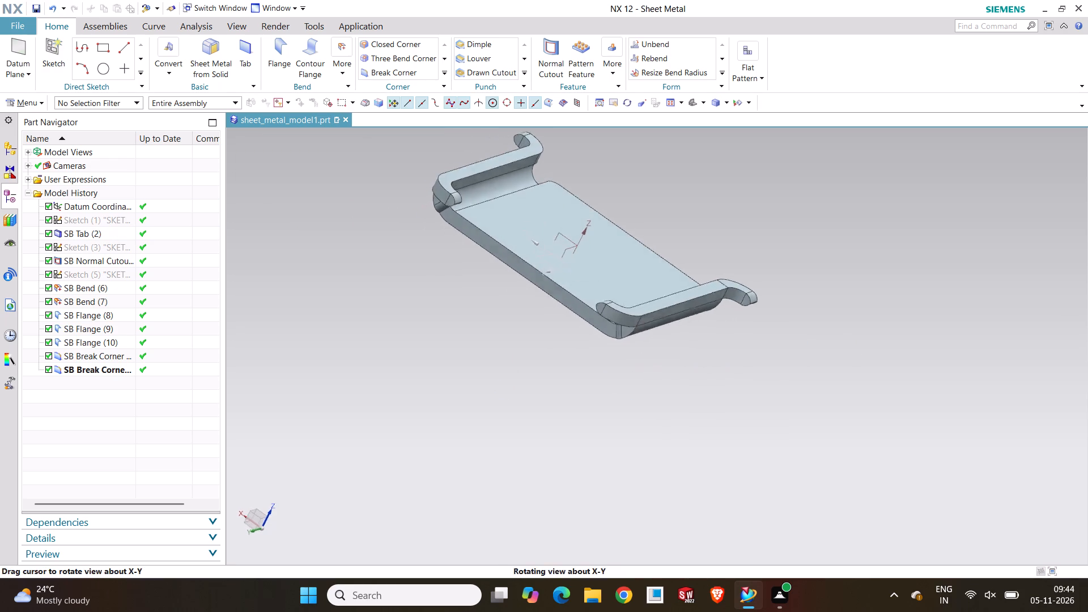
middle_drag(550, 213, 525, 197)
middle_drag(627, 239, 519, 278)
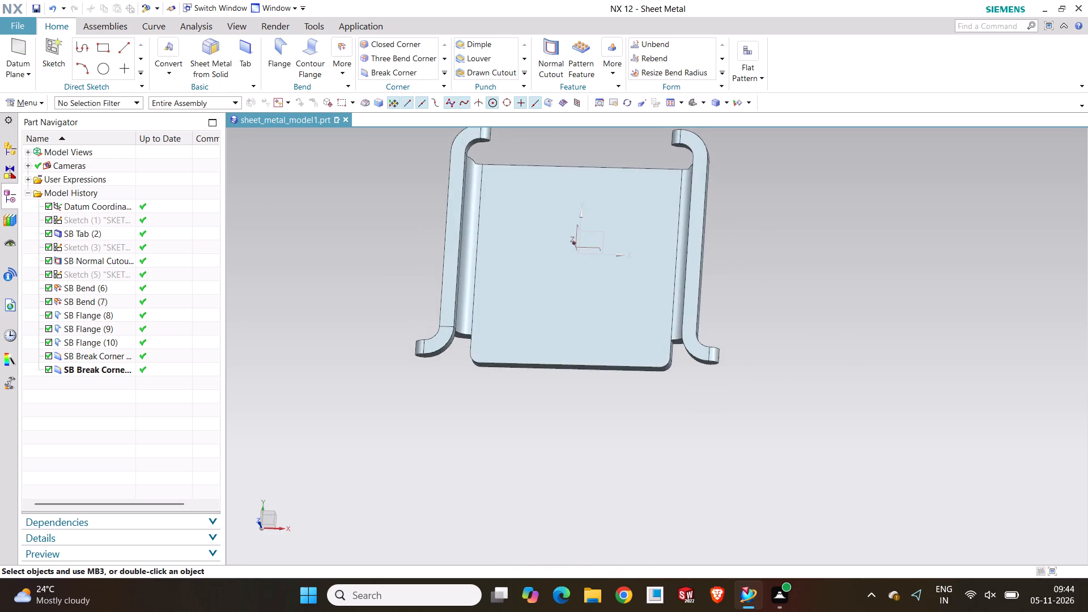
scroll(615, 224, down, 5)
scroll(555, 255, up, 3)
scroll(623, 213, up, 2)
scroll(666, 187, up, 4)
scroll(666, 187, down, 6)
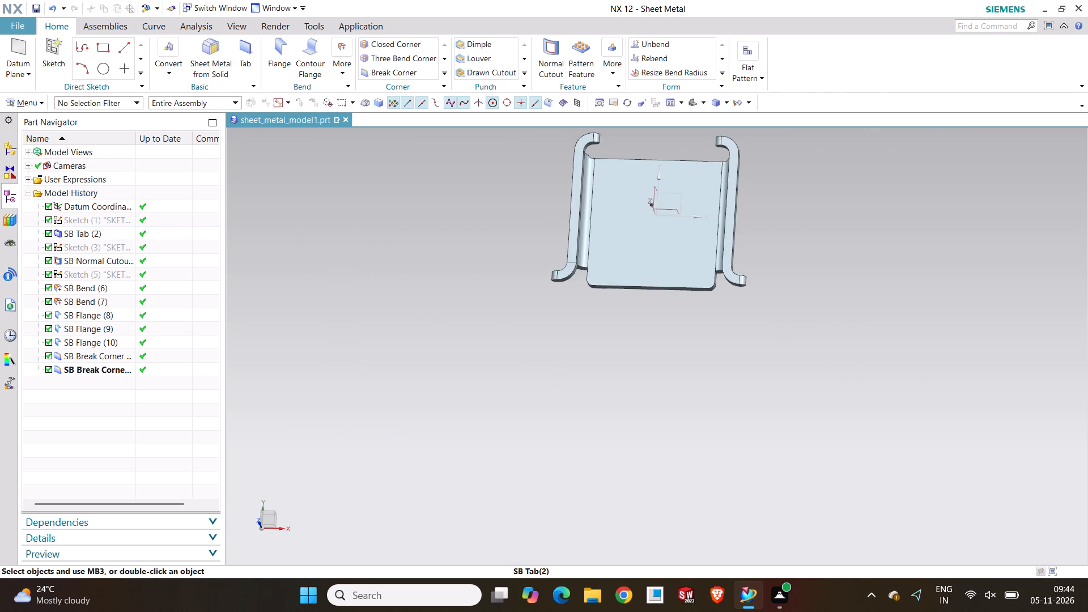
scroll(673, 156, up, 6)
scroll(673, 156, down, 5)
scroll(673, 179, up, 3)
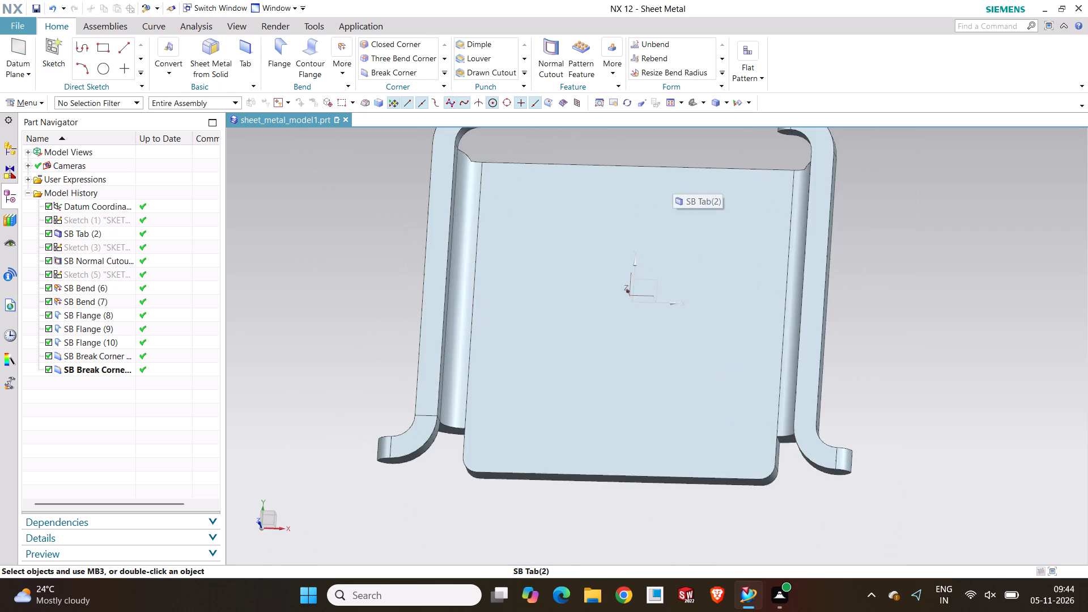
scroll(673, 179, down, 3)
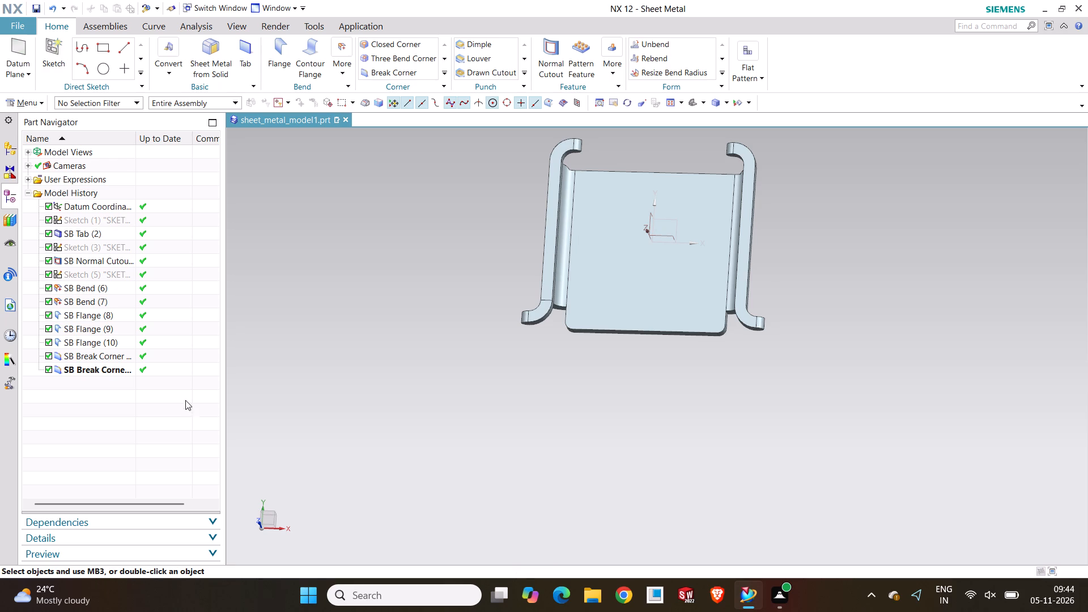
Change the method of the flange-end Break Corner feature to Chamfer.
click(126, 368)
right_click(126, 368)
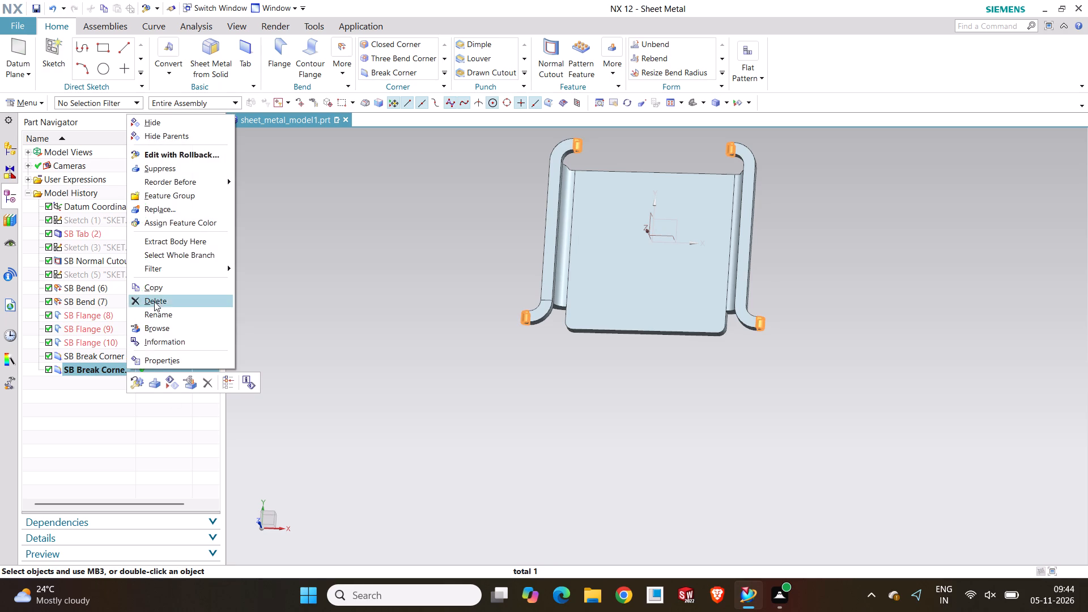
click(171, 159)
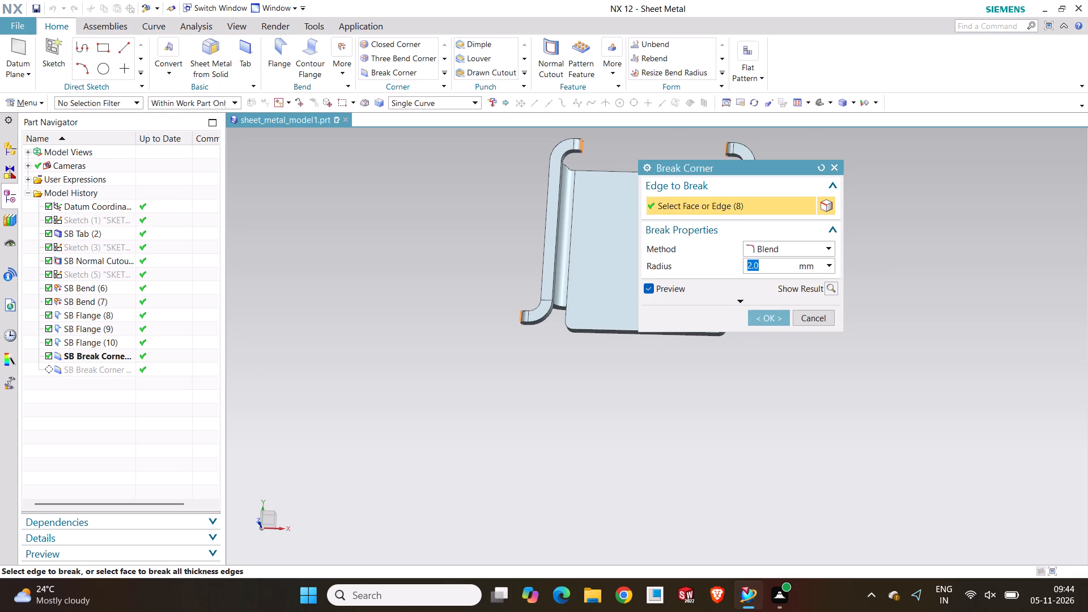
click(827, 248)
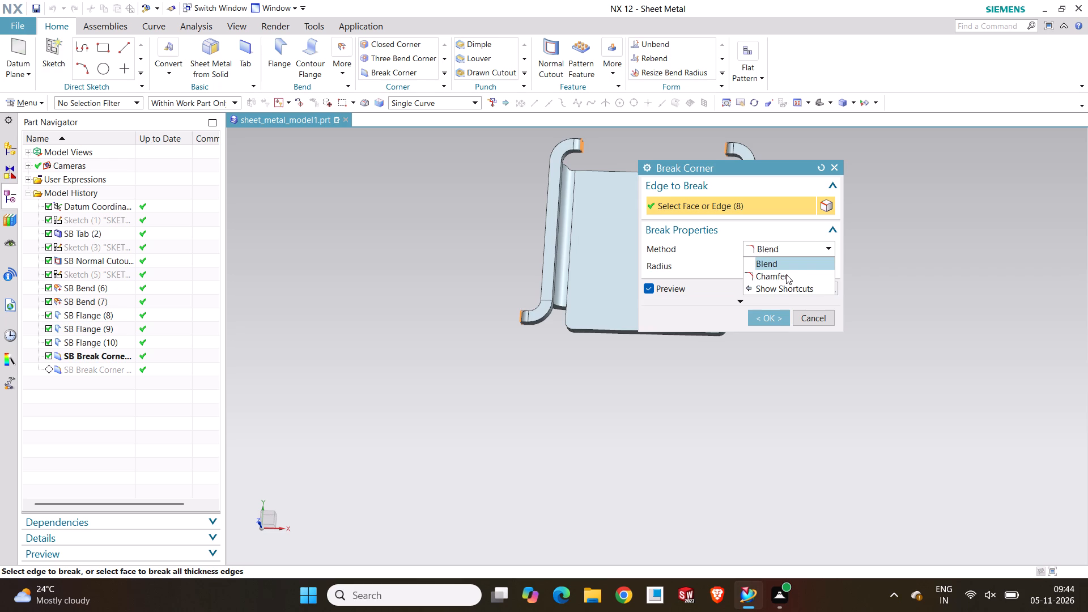
click(786, 274)
click(770, 318)
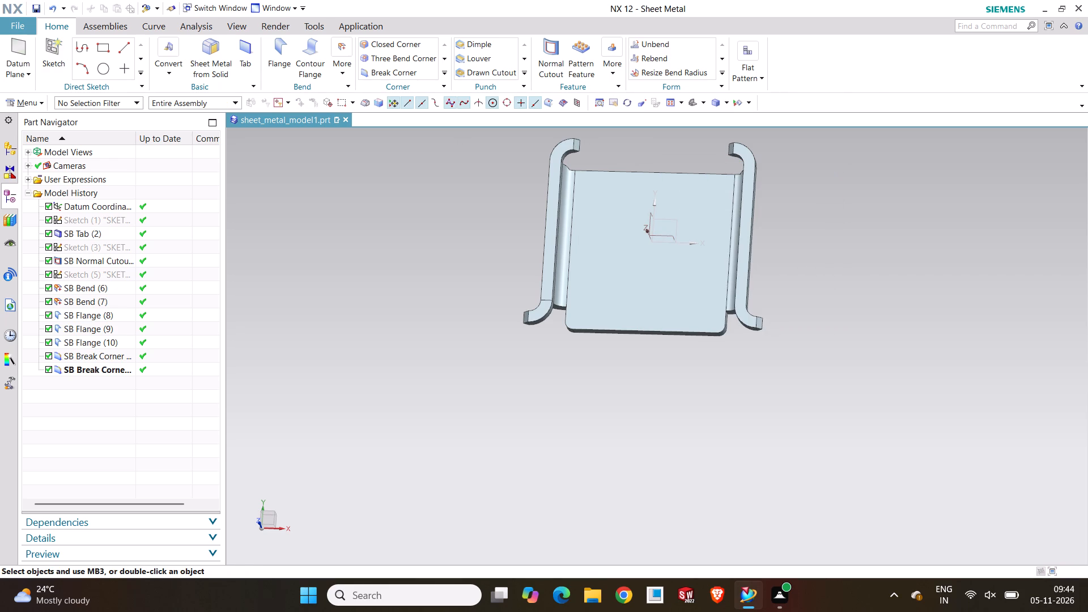
Examine the chamfered ends of the inward and outward flanges from several angles.
click(562, 411)
middle_drag(567, 393, 572, 328)
scroll(592, 267, down, 4)
scroll(595, 263, up, 8)
middle_drag(579, 227, 585, 248)
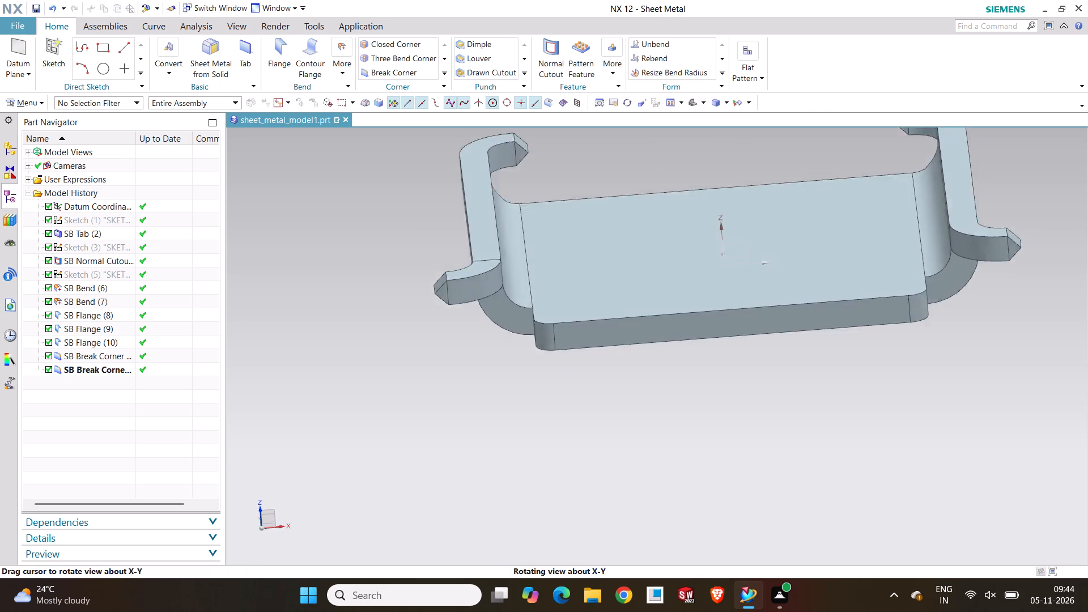
middle_drag(585, 248, 641, 261)
middle_click(647, 260)
middle_drag(653, 269, 648, 299)
middle_drag(640, 299, 631, 295)
middle_drag(620, 287, 585, 242)
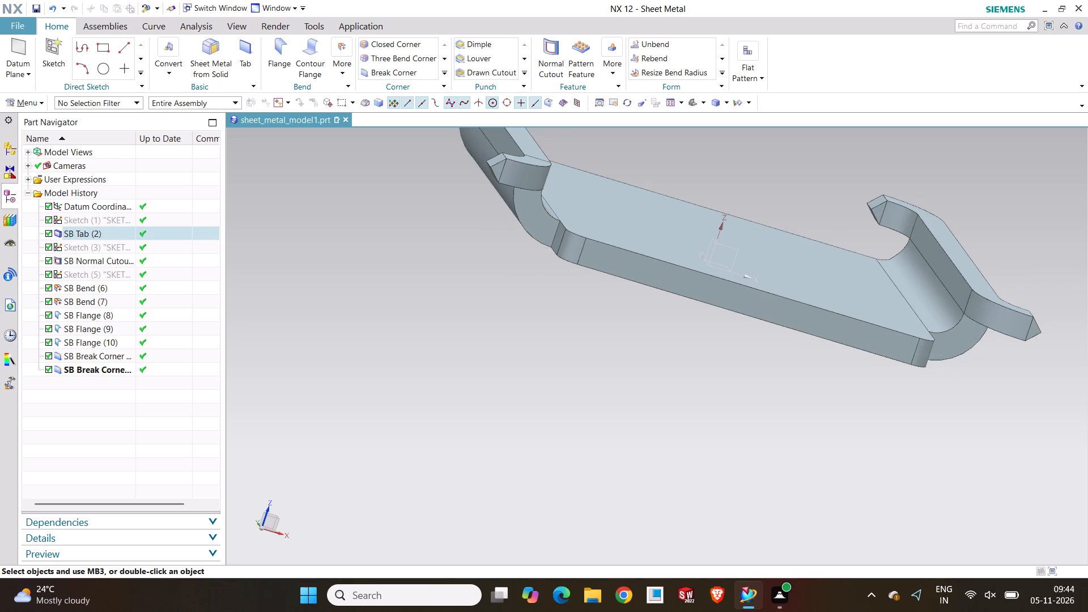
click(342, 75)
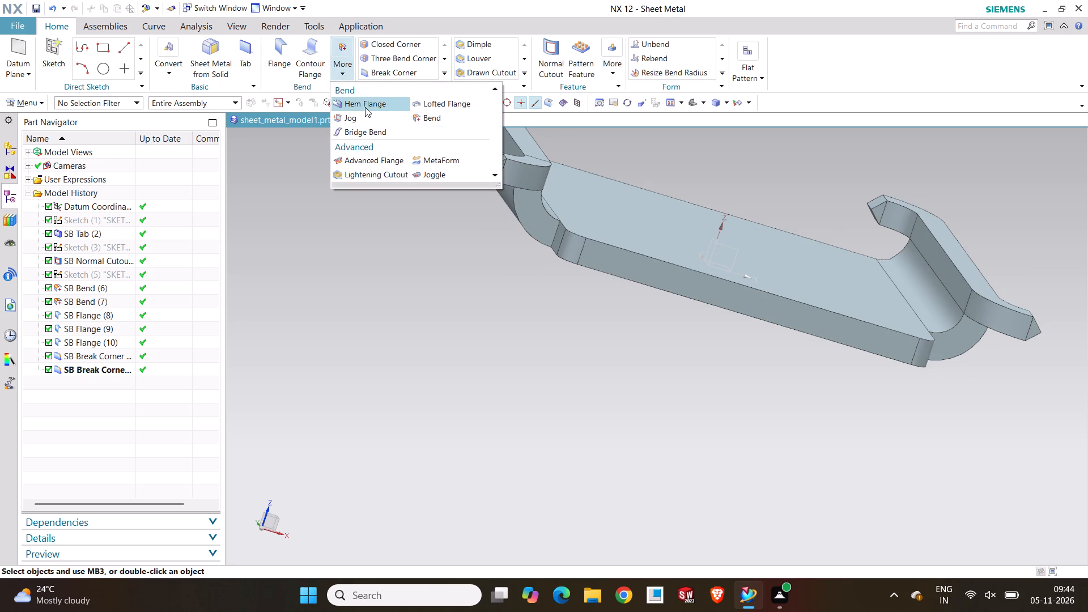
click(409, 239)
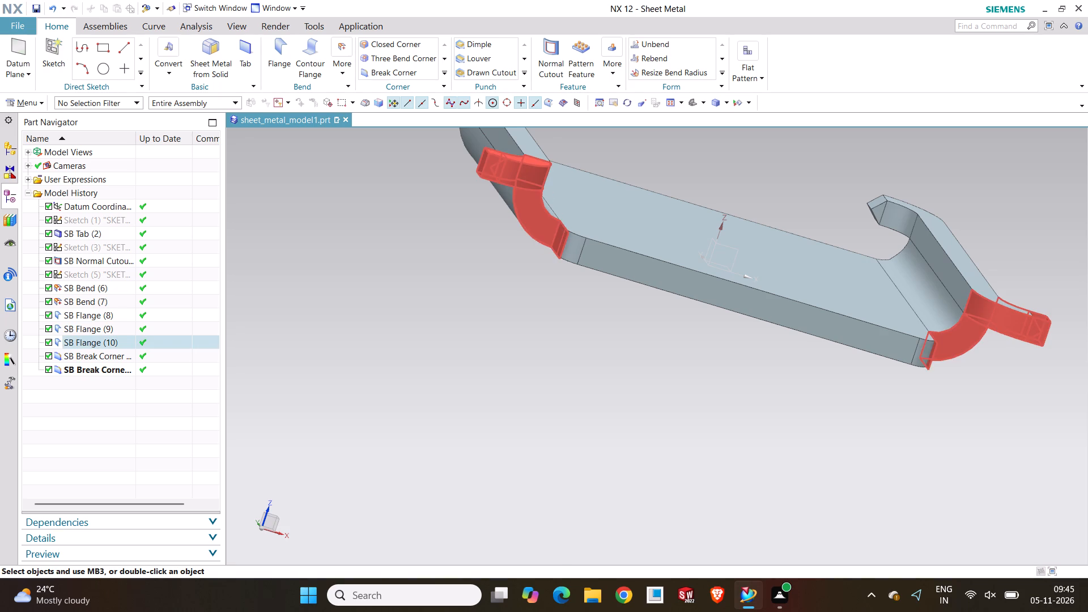
Create a sketch on the flat end face of the outward lip flange, viewed along the part's 60 mm side.
click(51, 64)
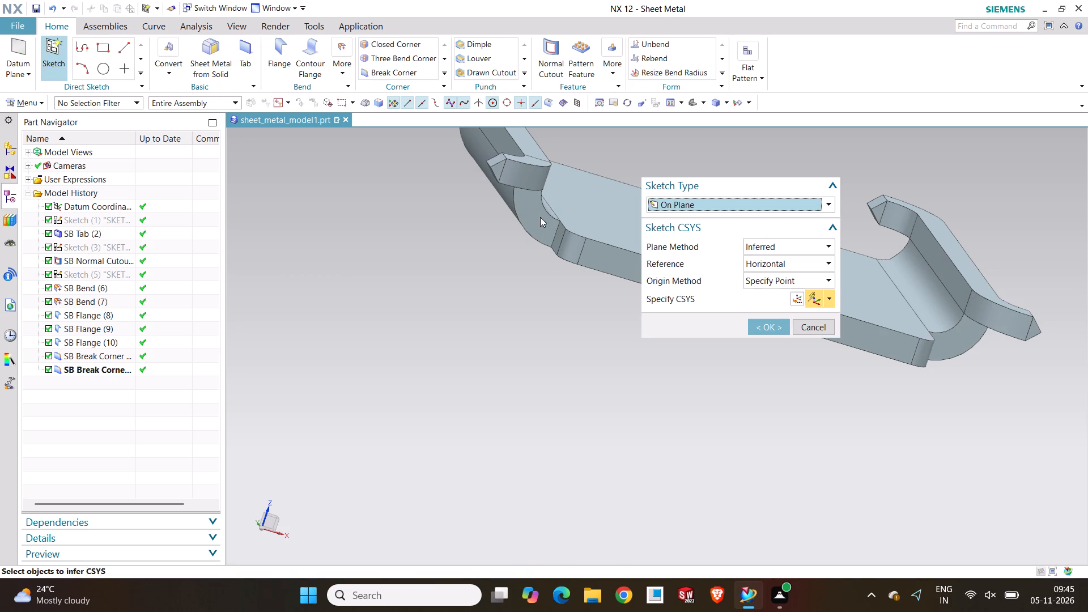
click(520, 172)
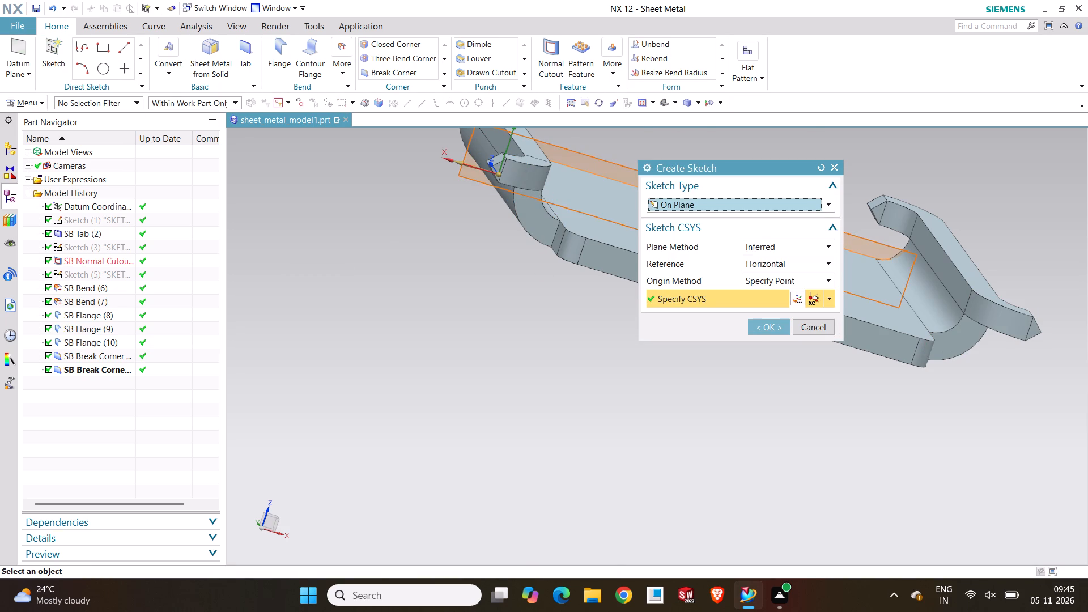
click(755, 330)
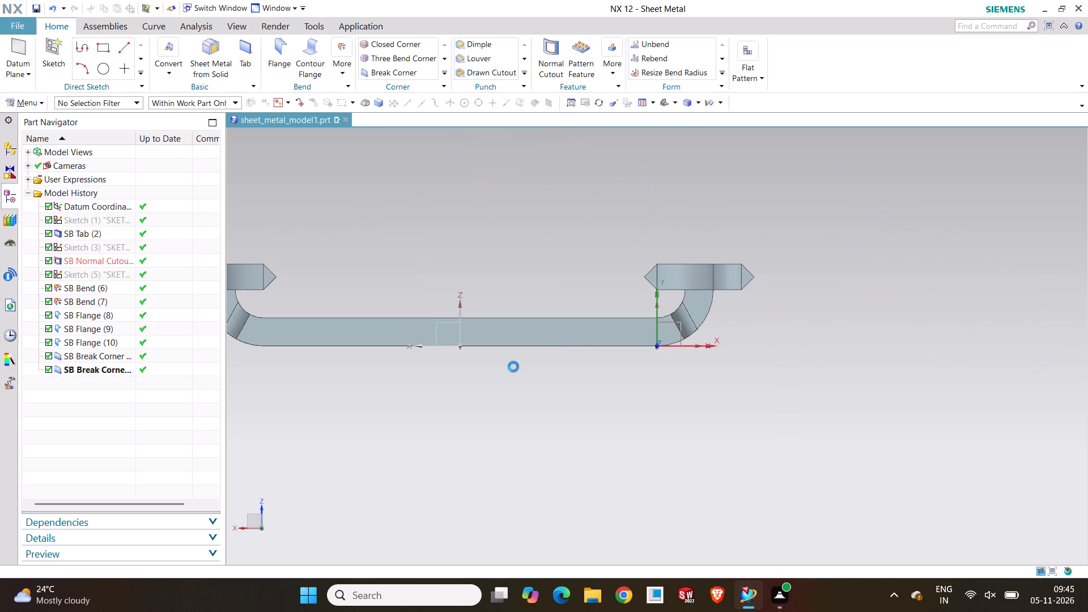
click(610, 414)
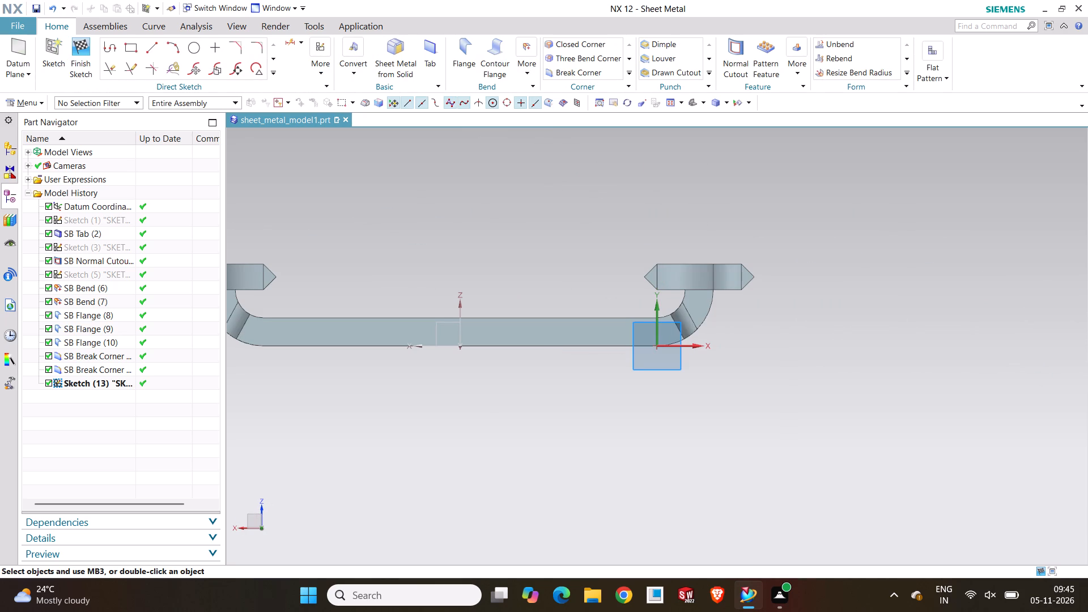
Sketch two circles near the outer flange tips, one on the origin-side flange and one about 1.45 mm in diameter on the opposite flange.
middle_click(437, 249)
scroll(454, 282, up, 2)
scroll(454, 282, down, 4)
scroll(325, 278, up, 2)
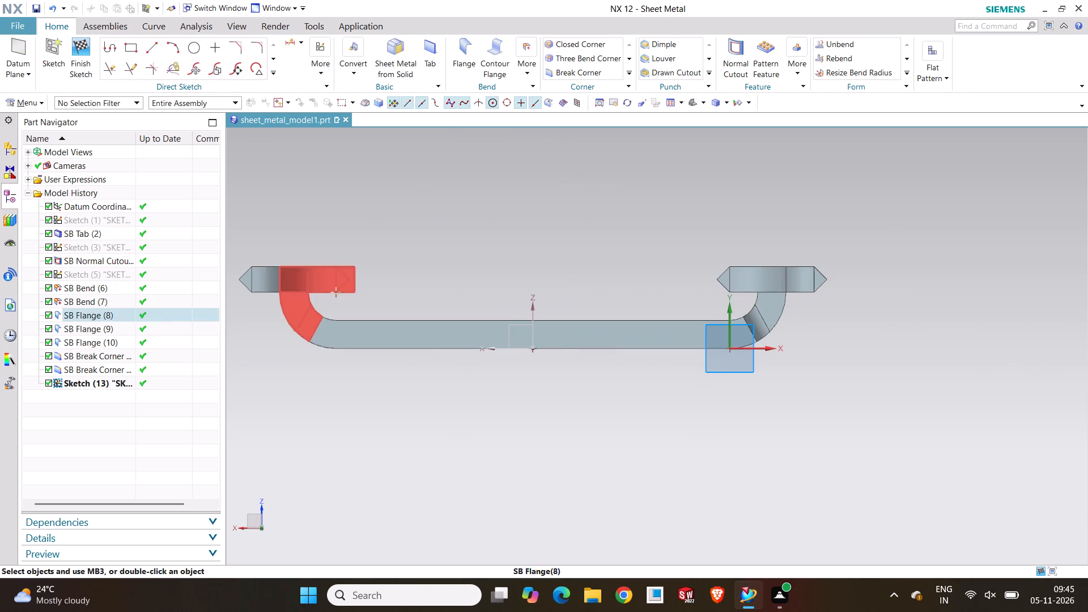
click(193, 49)
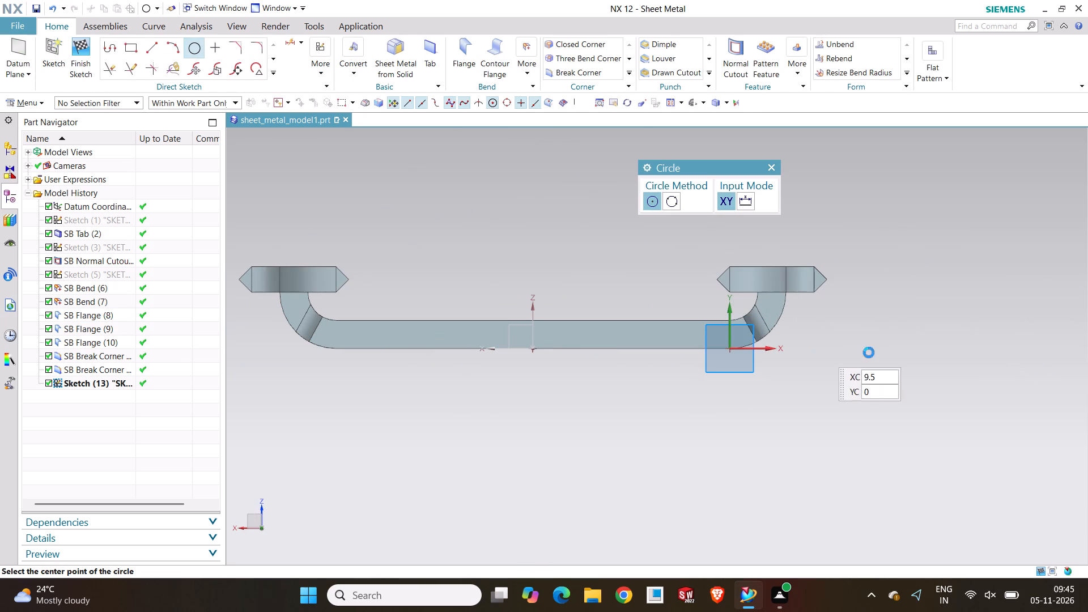
click(804, 279)
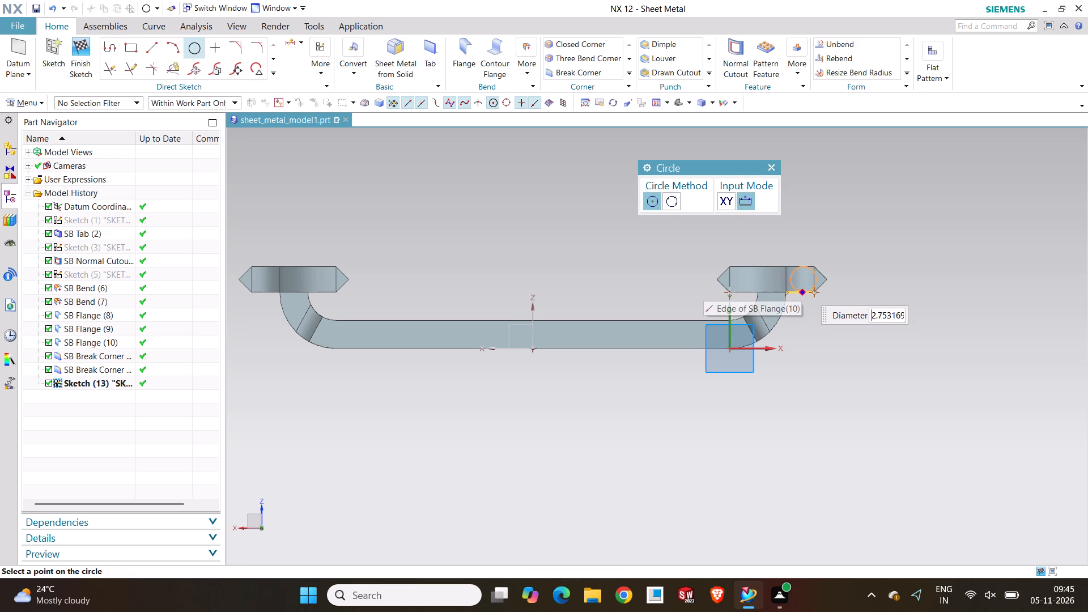
click(803, 282)
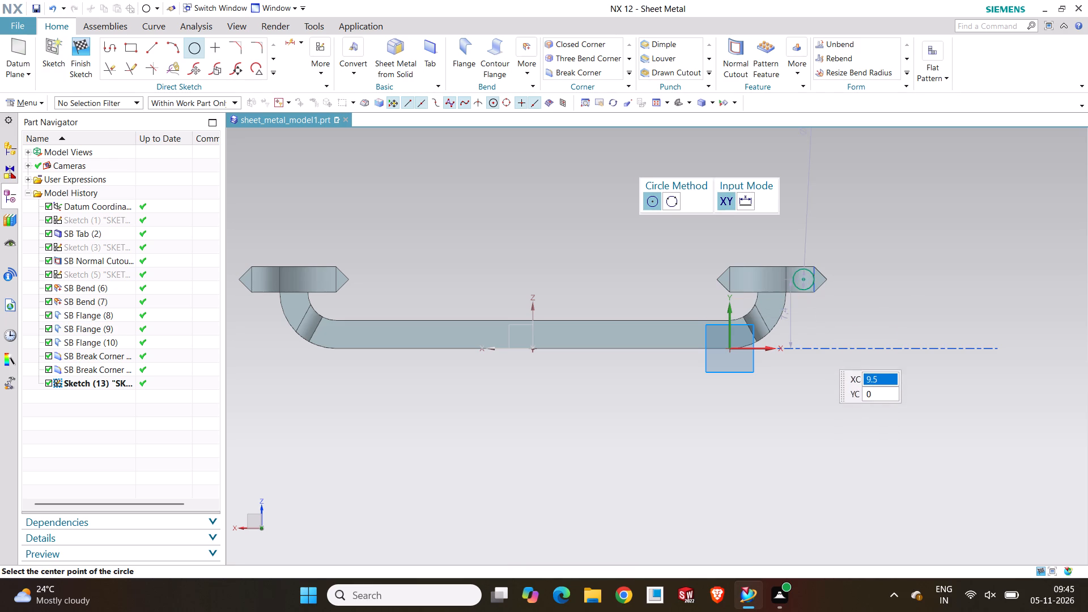
click(266, 279)
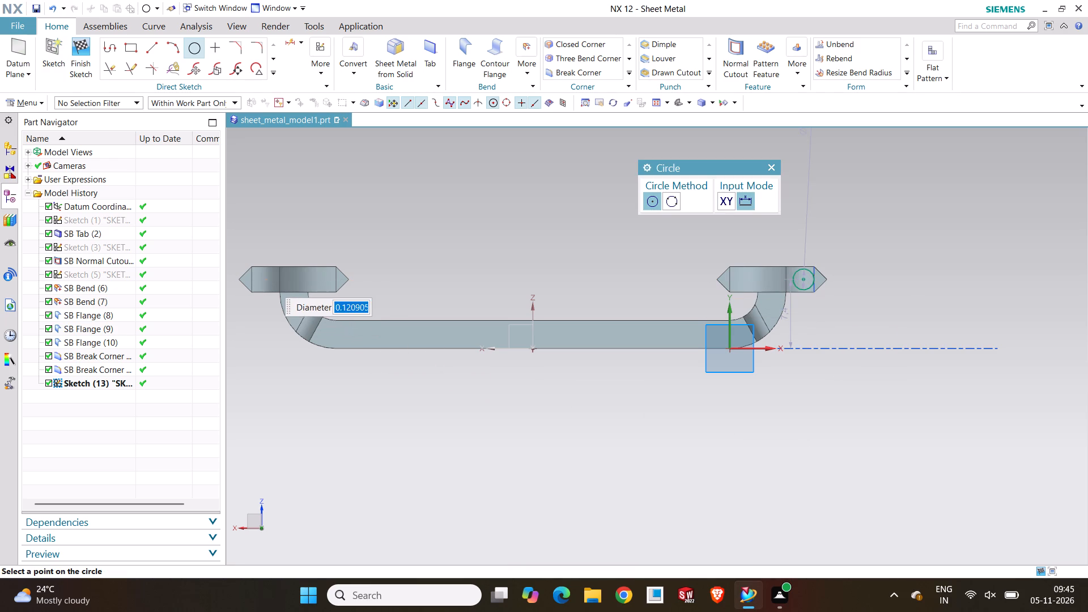
click(273, 285)
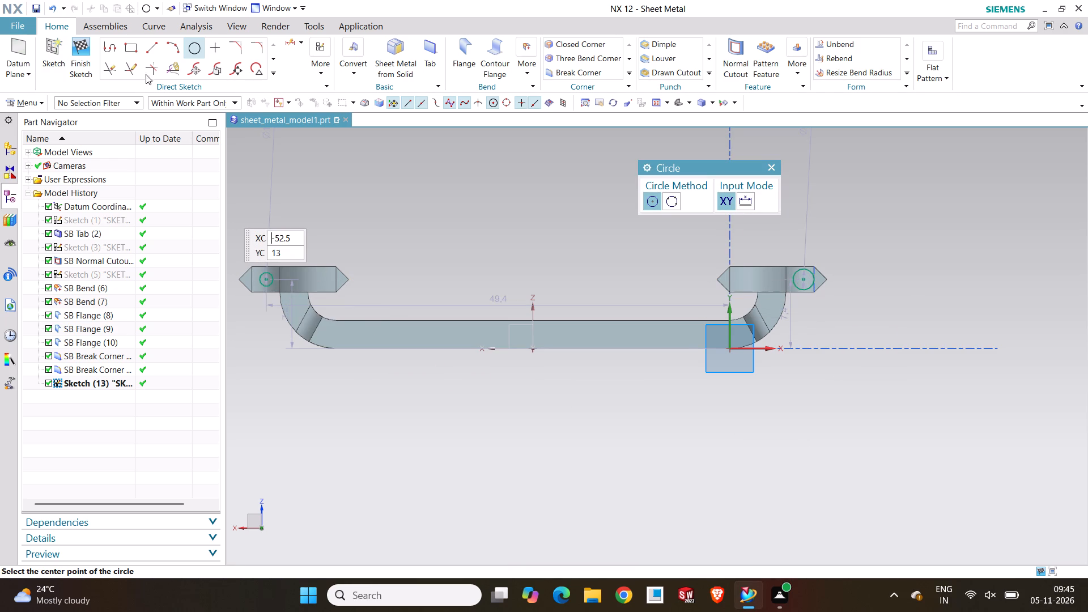
Dimension the diameter of the circle on the flange far from the sketch origin as 1.50 mm.
click(288, 43)
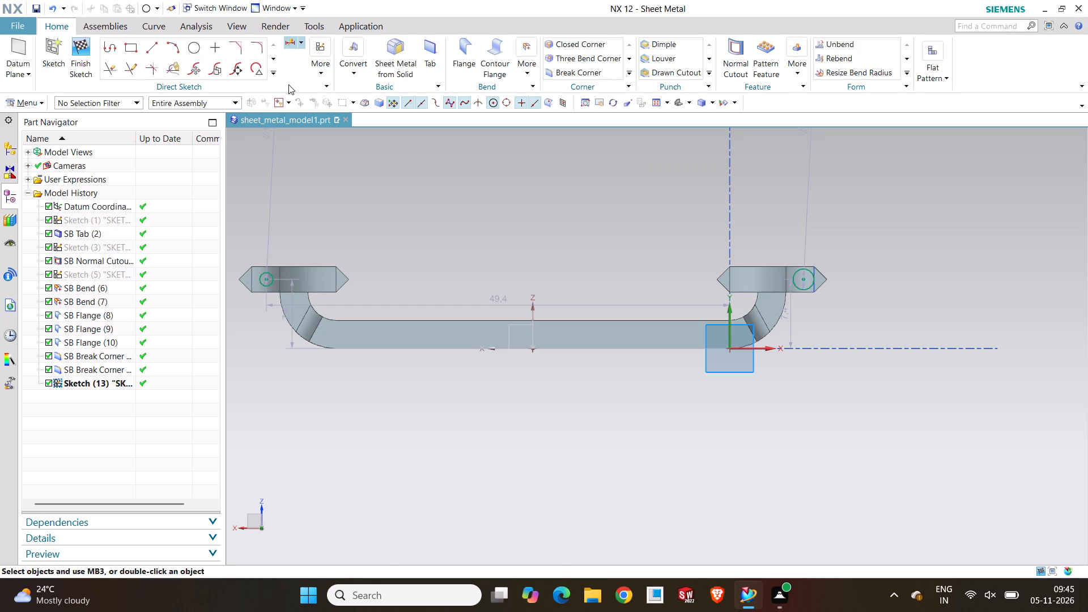
click(273, 274)
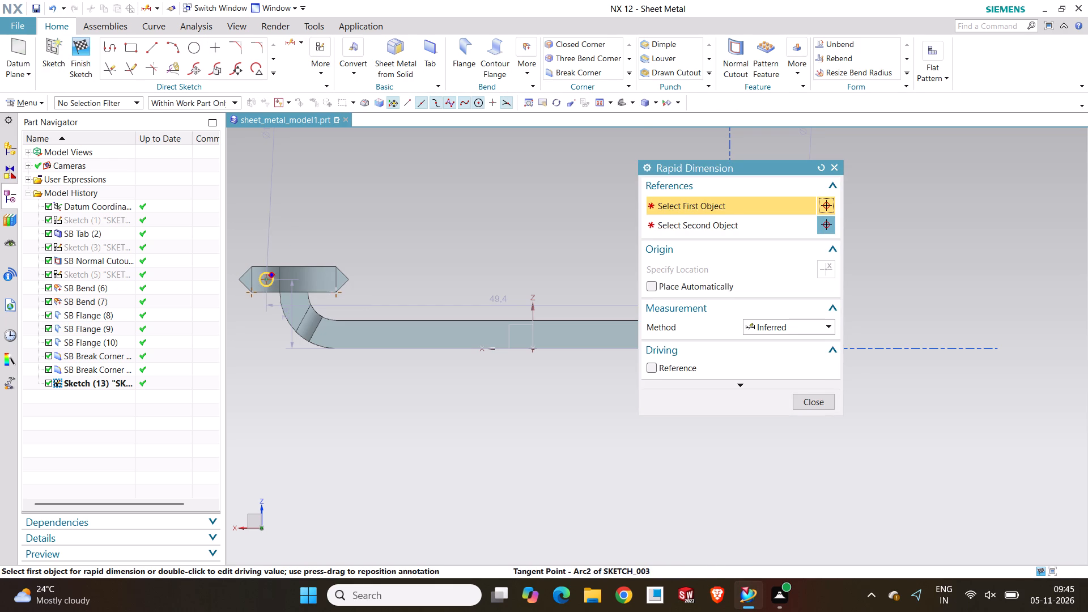
click(311, 211)
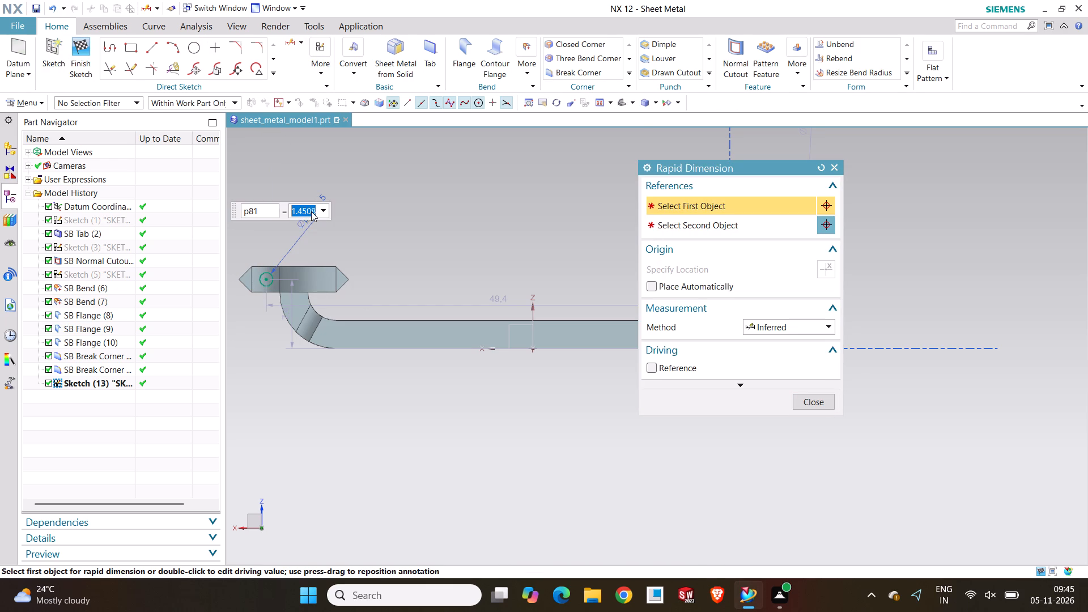
text(1.50)
key(Return)
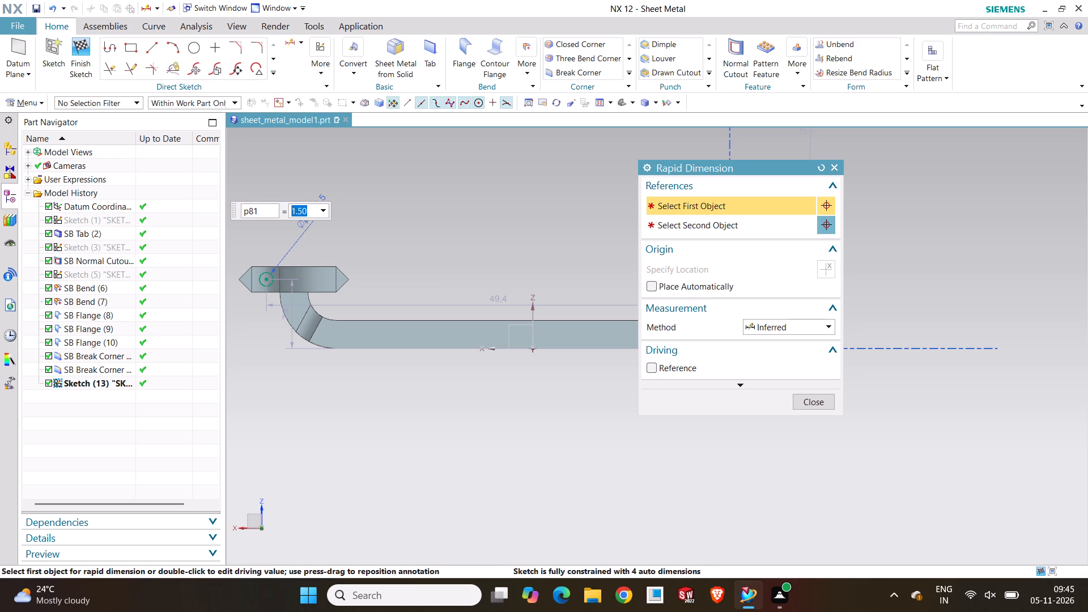
Dimension the same circle's centre 3 mm horizontally from the pointed outer tip of its flange.
click(265, 281)
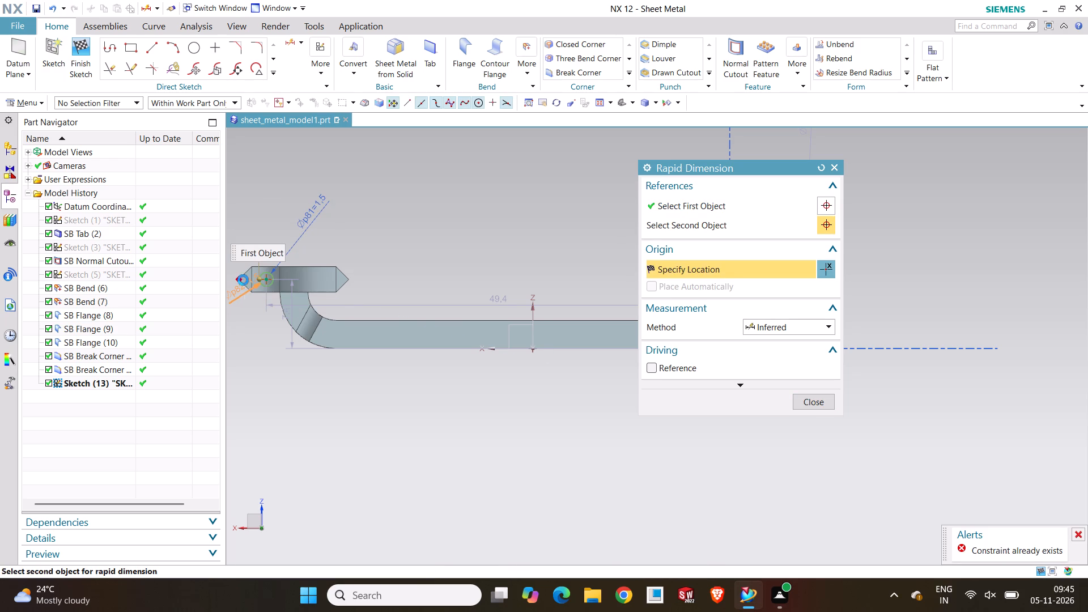
click(240, 279)
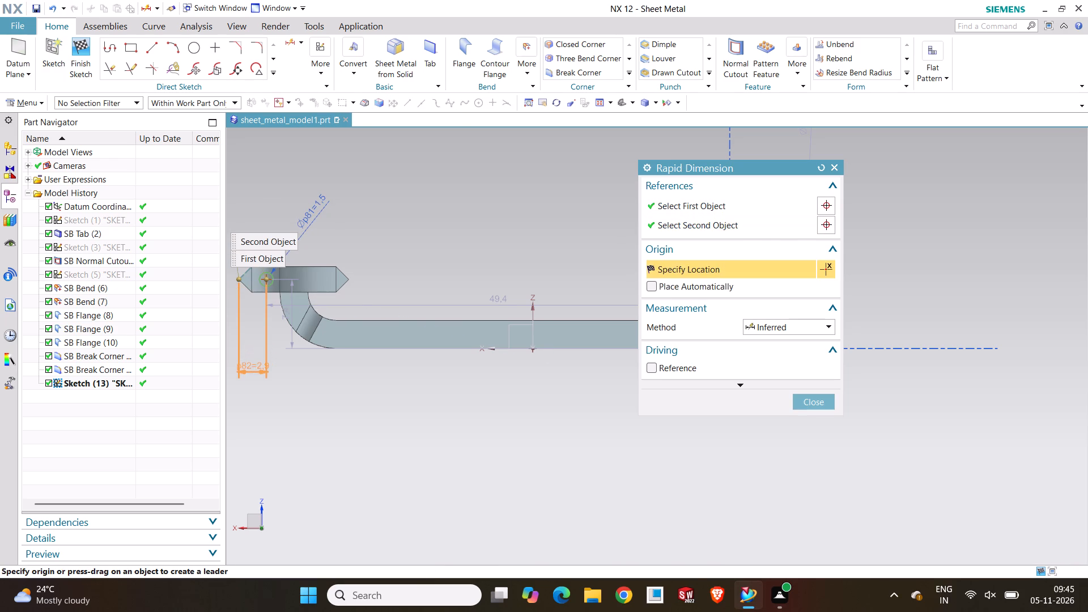
click(256, 365)
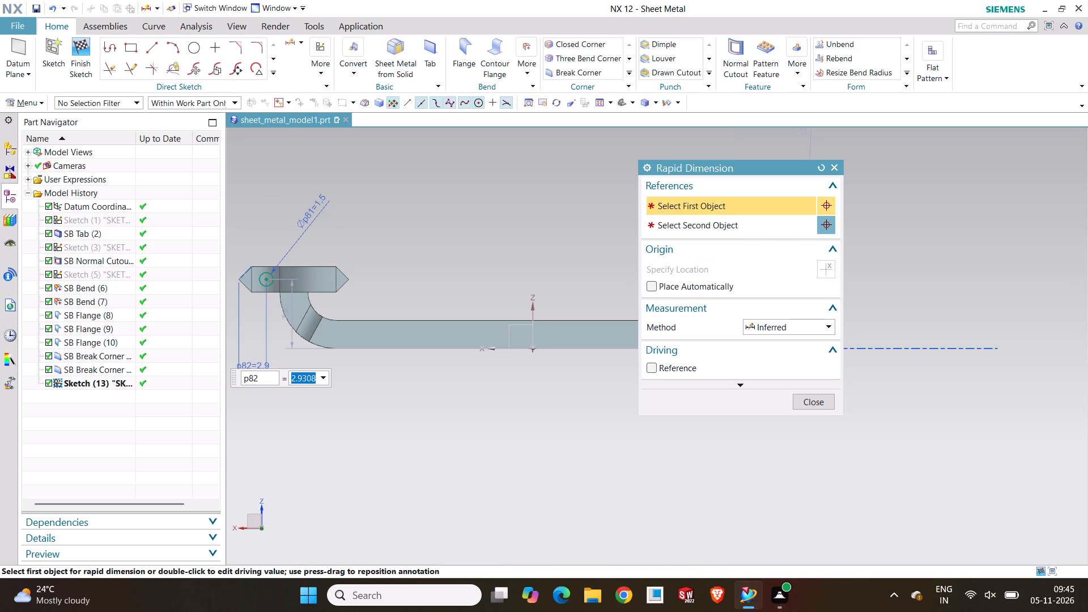
key(3)
key(Return)
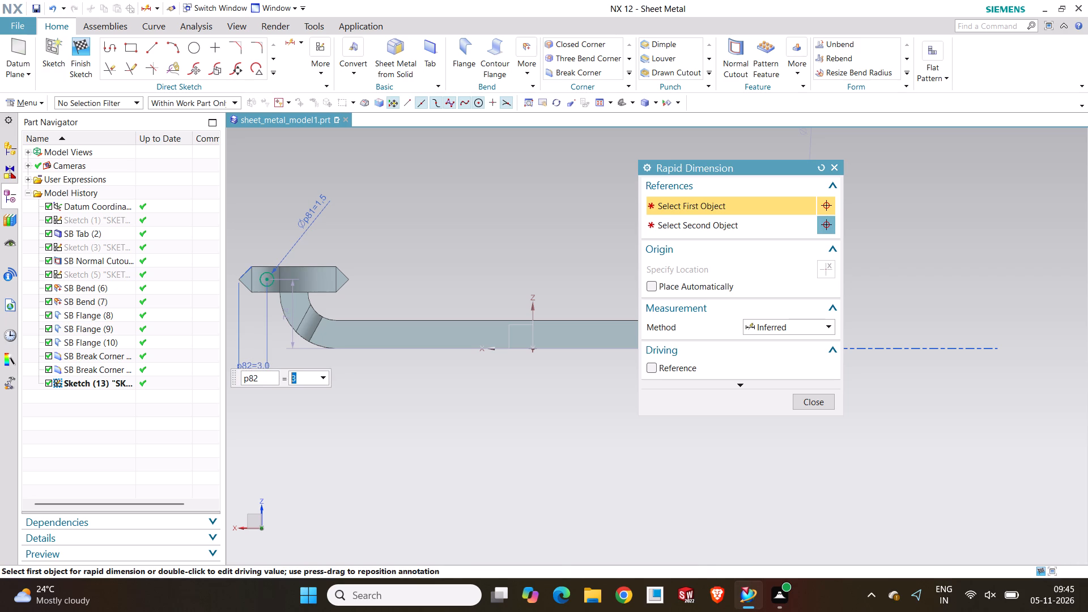
click(483, 442)
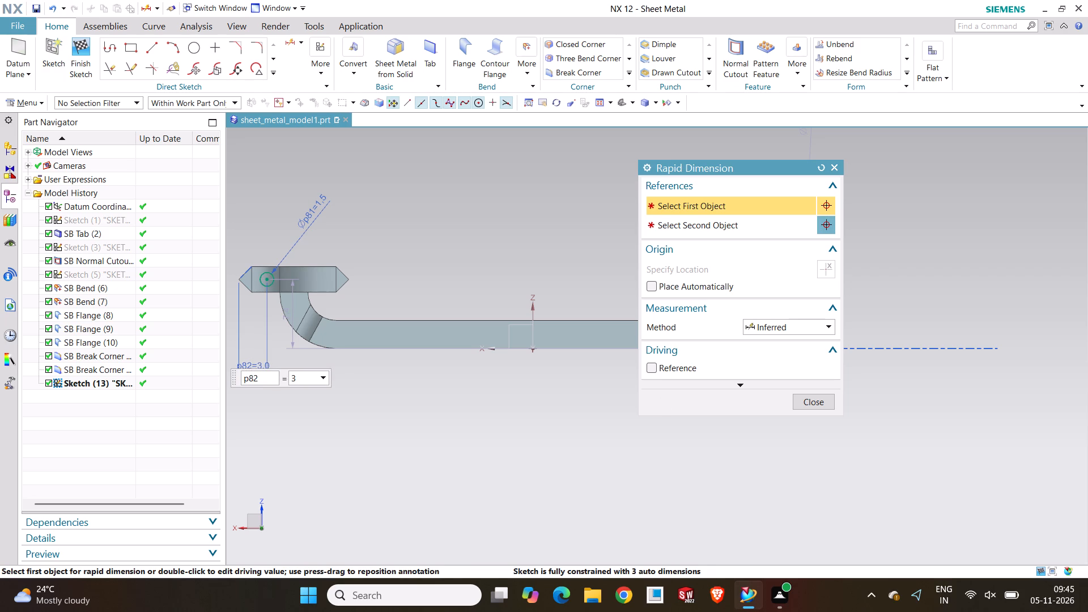
key(Return)
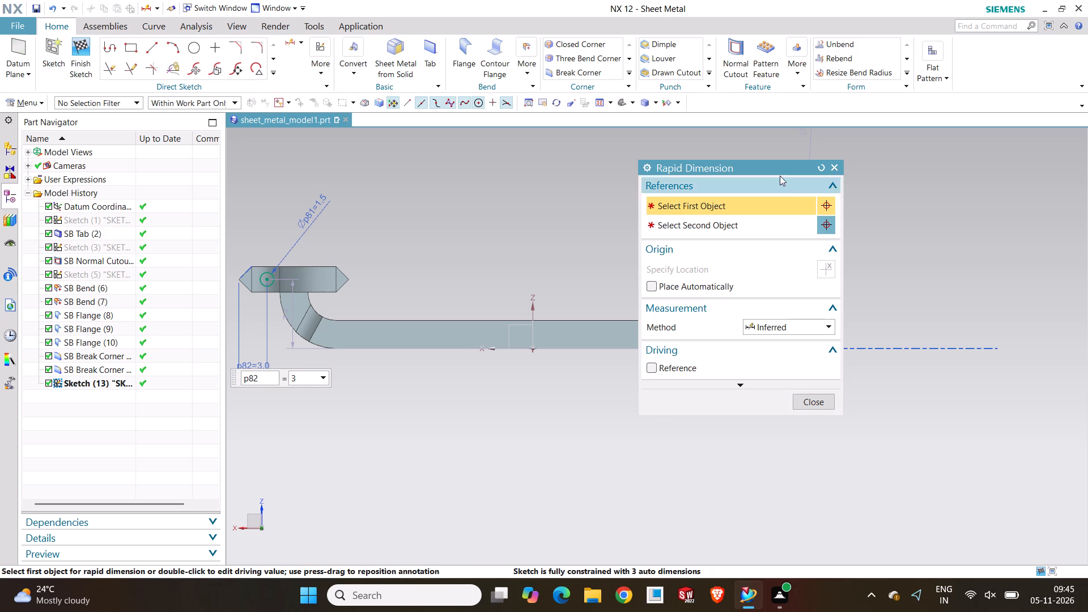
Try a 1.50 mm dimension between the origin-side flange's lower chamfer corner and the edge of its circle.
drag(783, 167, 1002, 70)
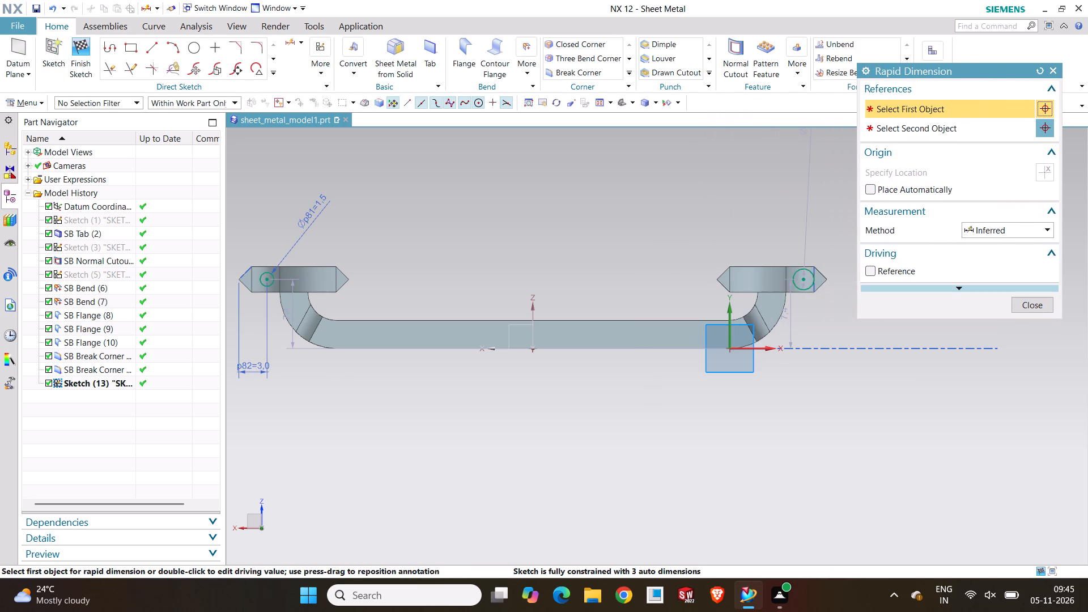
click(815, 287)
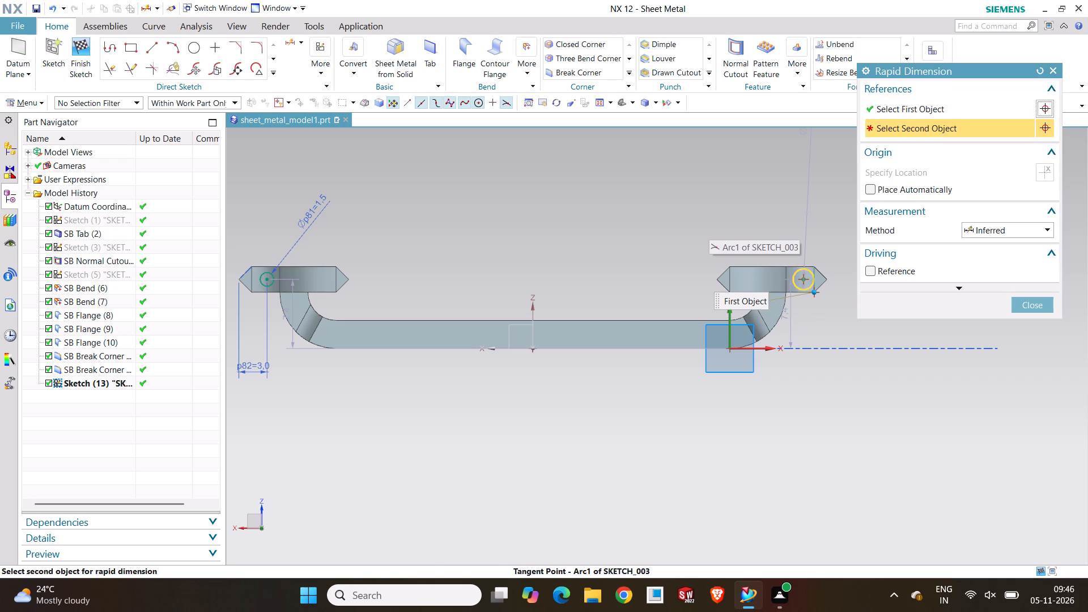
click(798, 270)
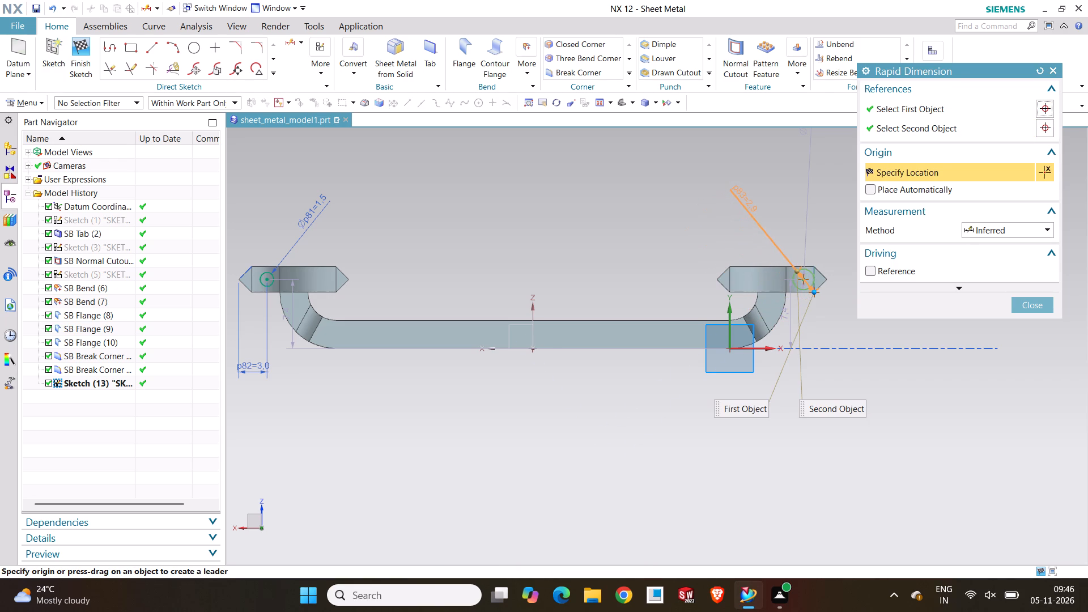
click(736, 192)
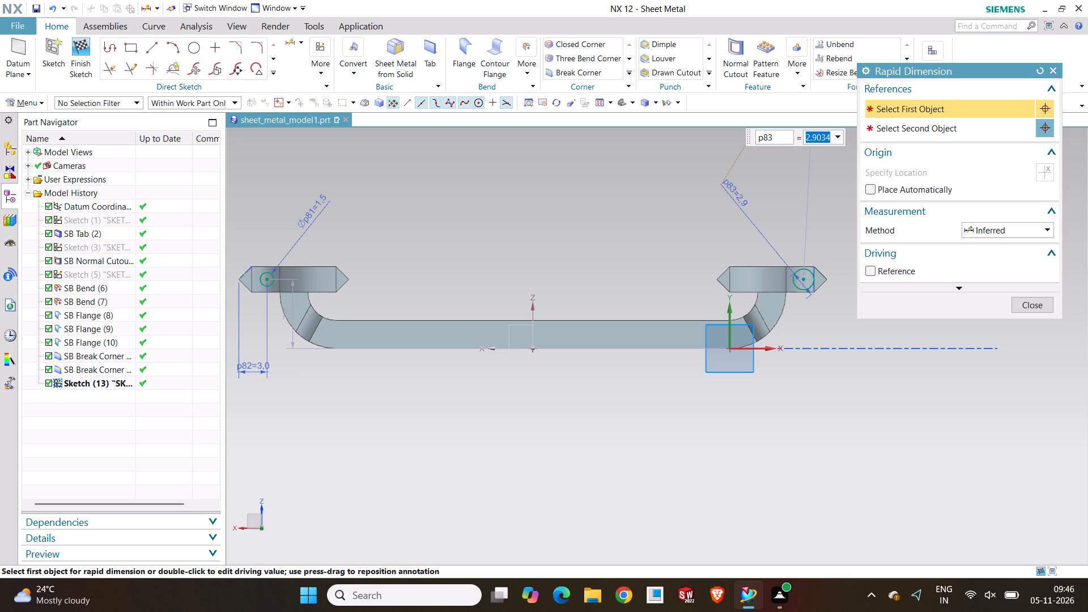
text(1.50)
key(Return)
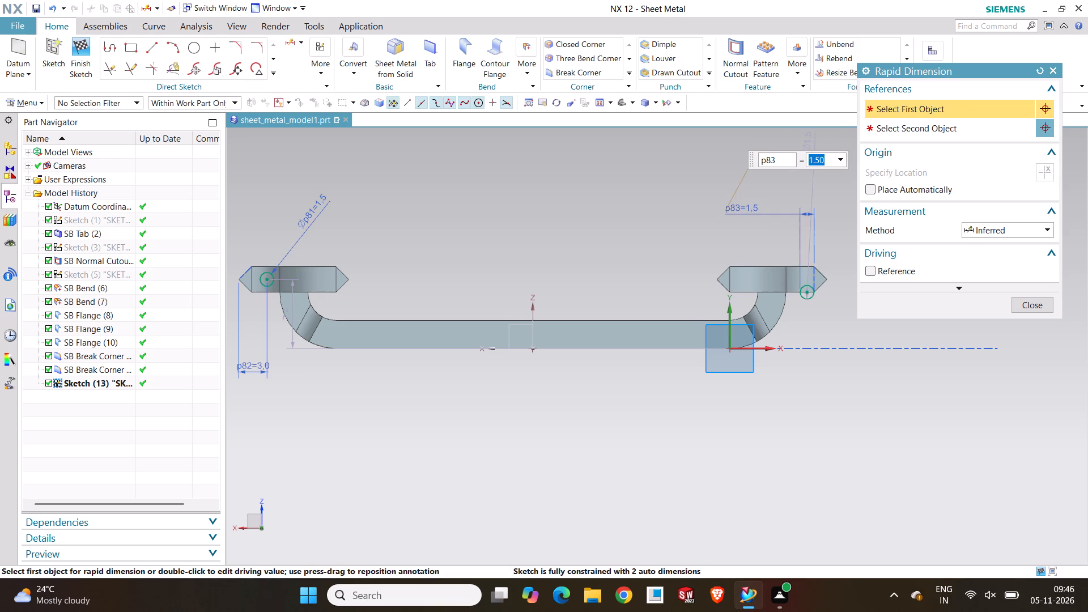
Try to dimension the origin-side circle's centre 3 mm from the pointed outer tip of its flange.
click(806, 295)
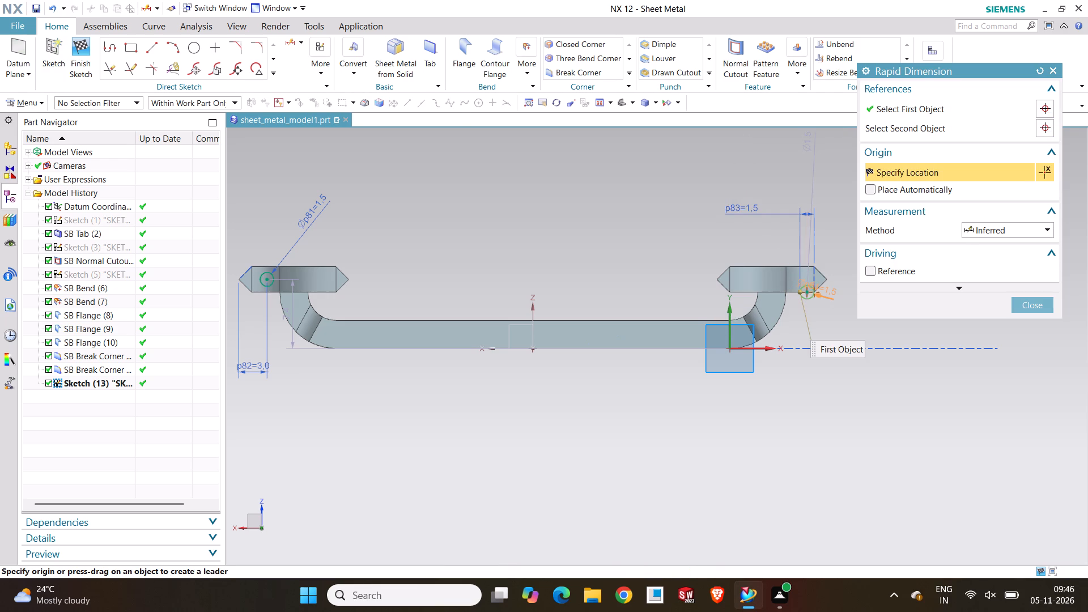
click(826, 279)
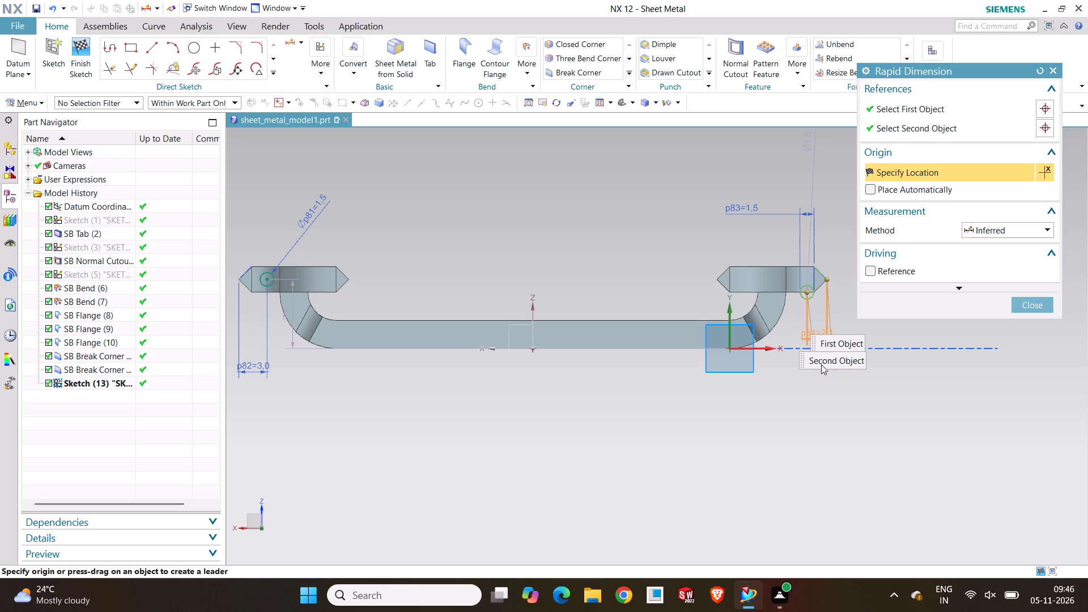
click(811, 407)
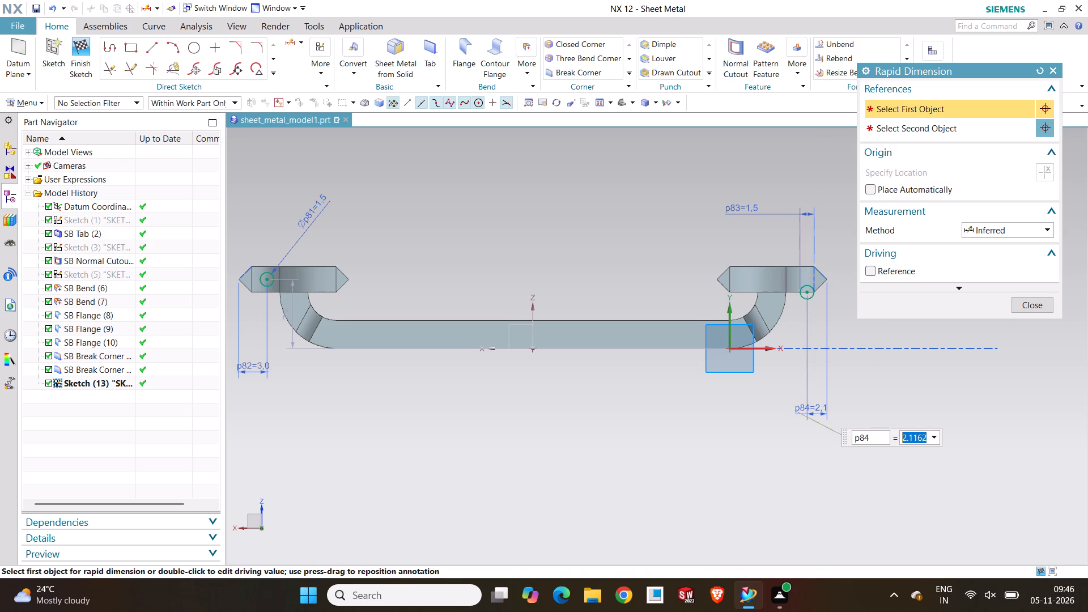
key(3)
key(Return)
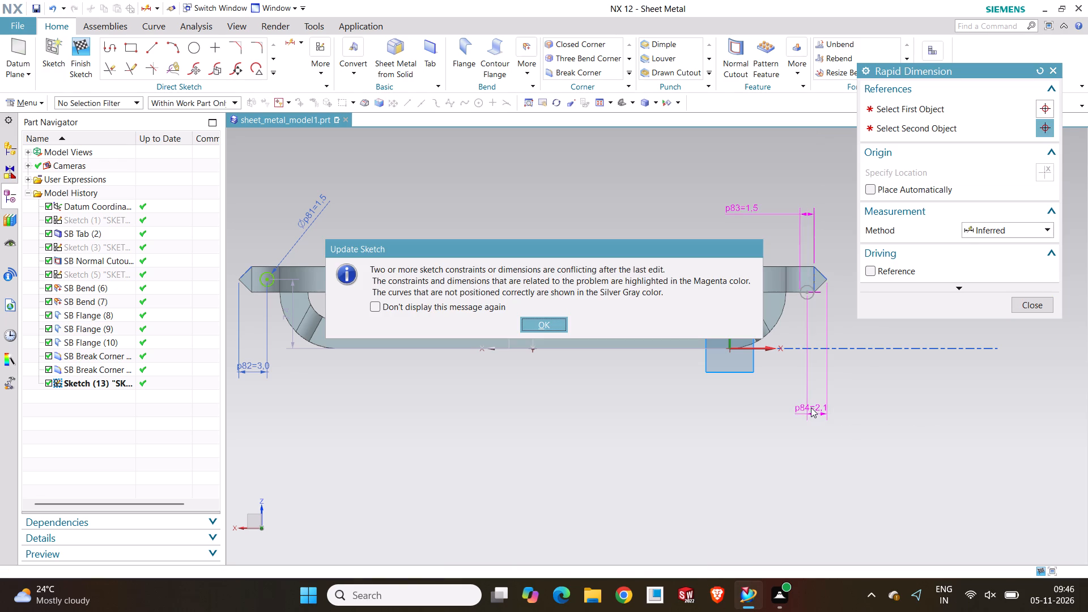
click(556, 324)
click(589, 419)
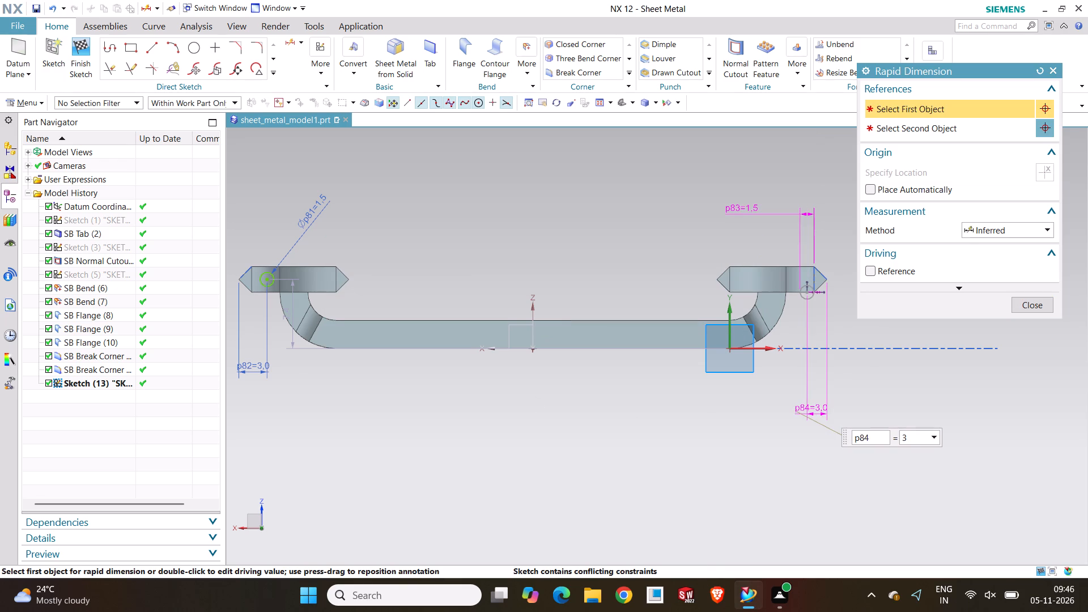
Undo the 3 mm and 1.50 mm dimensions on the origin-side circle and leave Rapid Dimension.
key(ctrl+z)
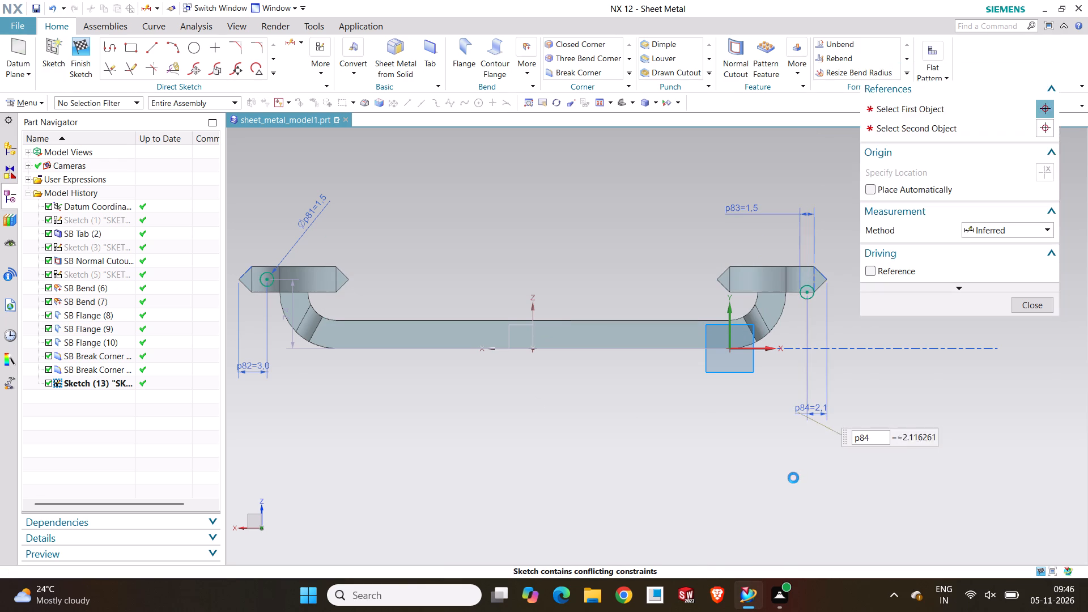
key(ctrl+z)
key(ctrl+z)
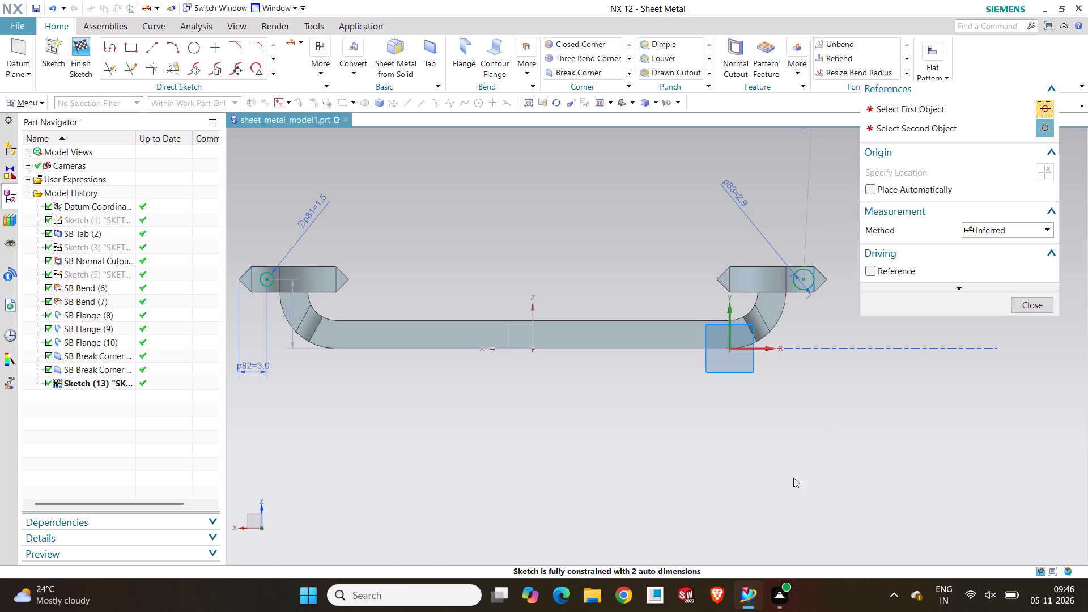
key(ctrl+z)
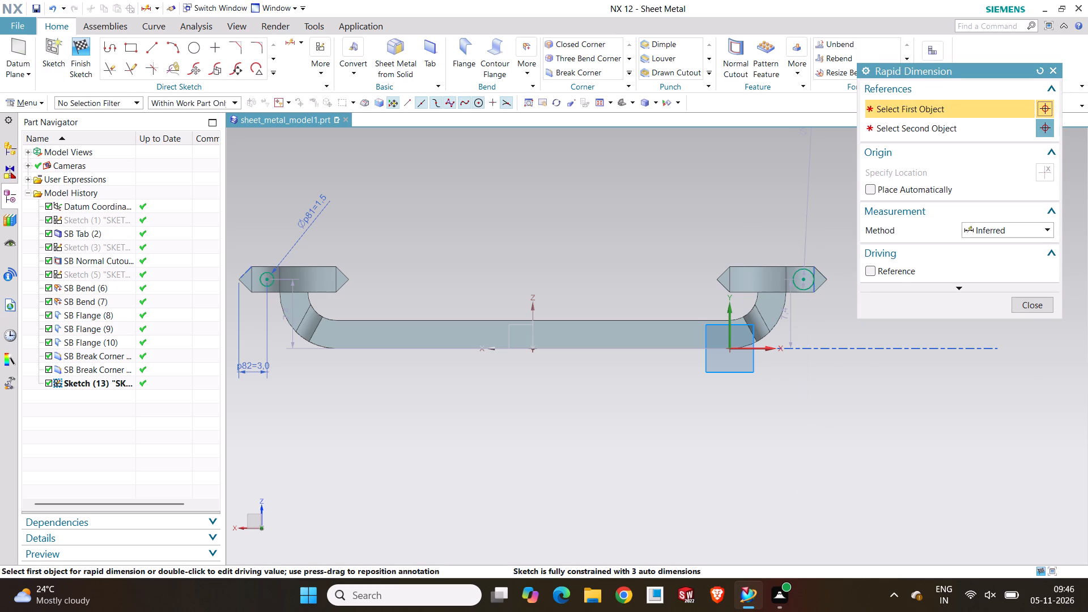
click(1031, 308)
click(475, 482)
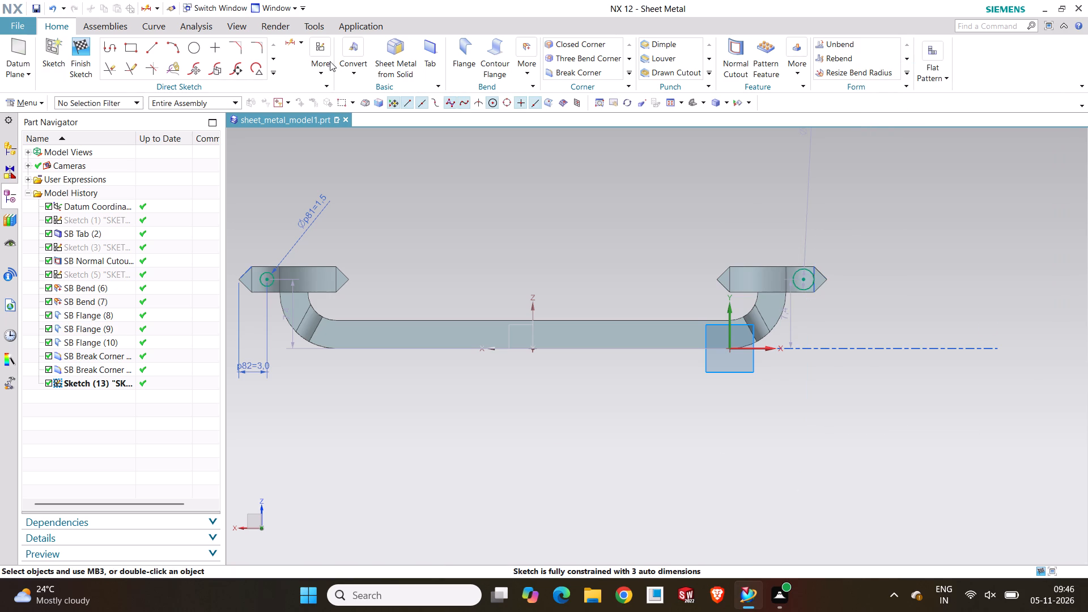
Delete the circle on the origin-side flange and draw a new circle near that flange's outer tip.
click(809, 290)
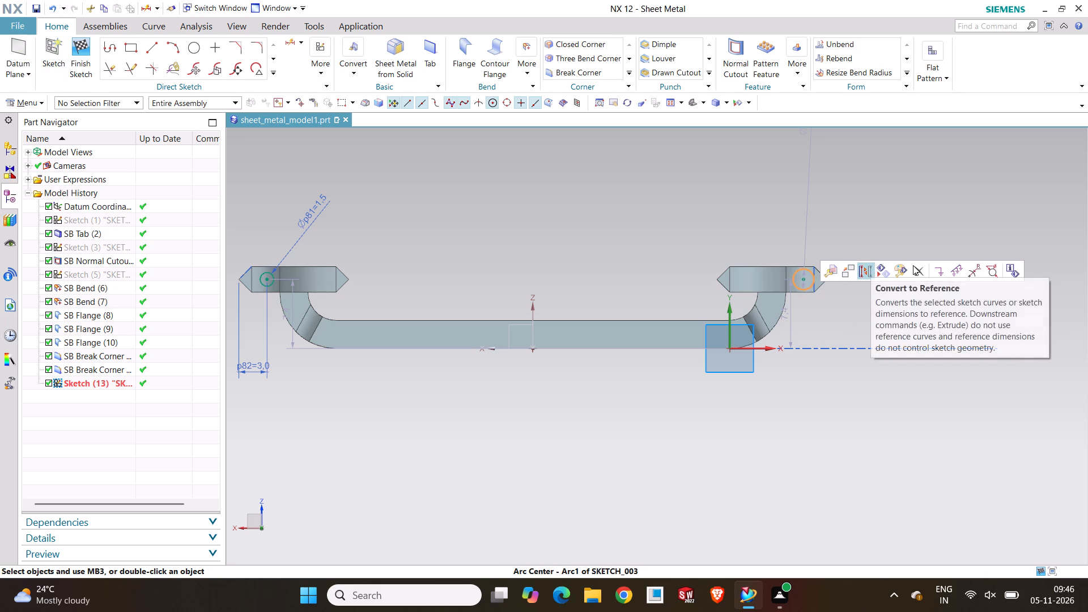
key(Delete)
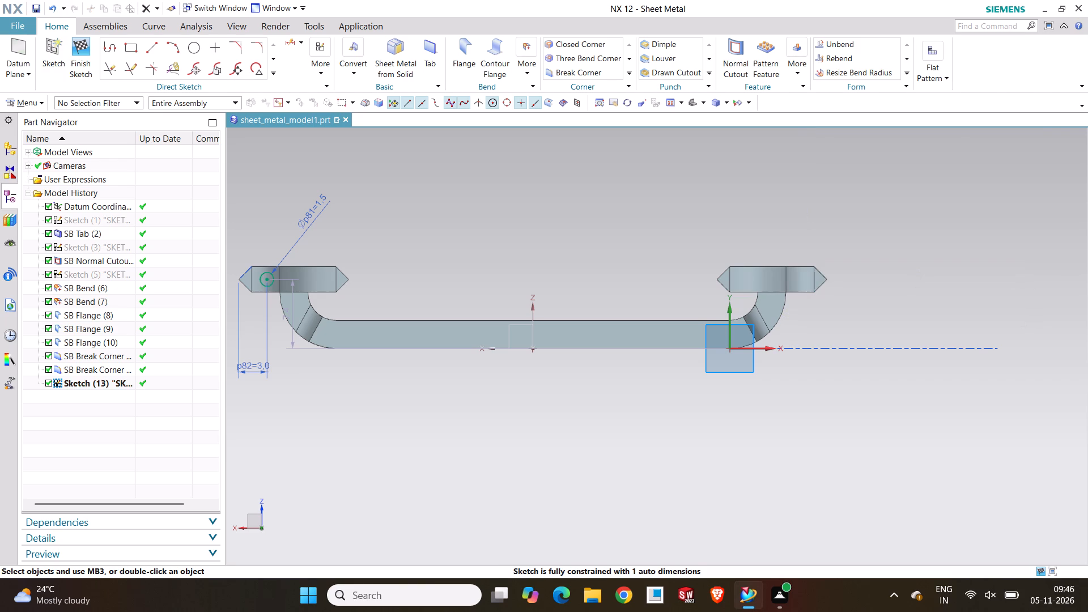
click(194, 54)
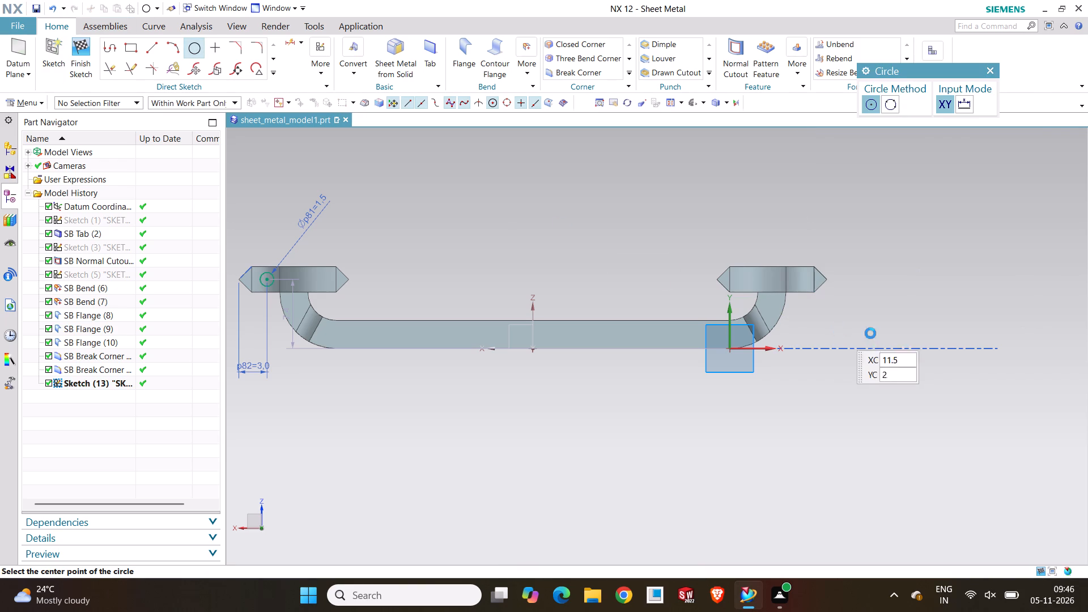
click(801, 279)
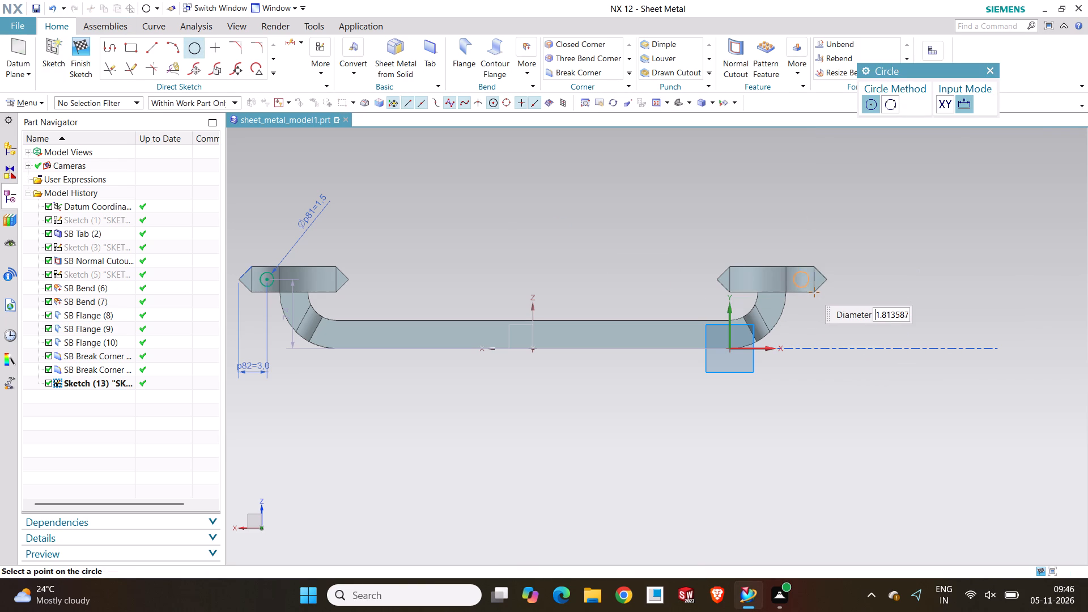
click(807, 281)
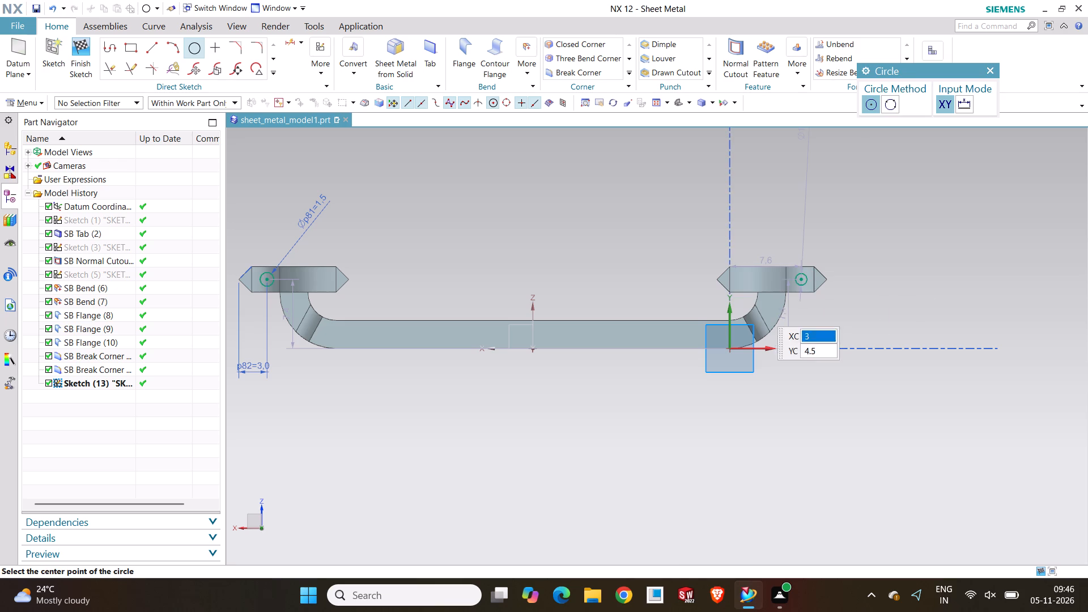
Dimension the new circle's centre 3 mm horizontally from the pointed outer tip of the origin-side flange.
click(295, 44)
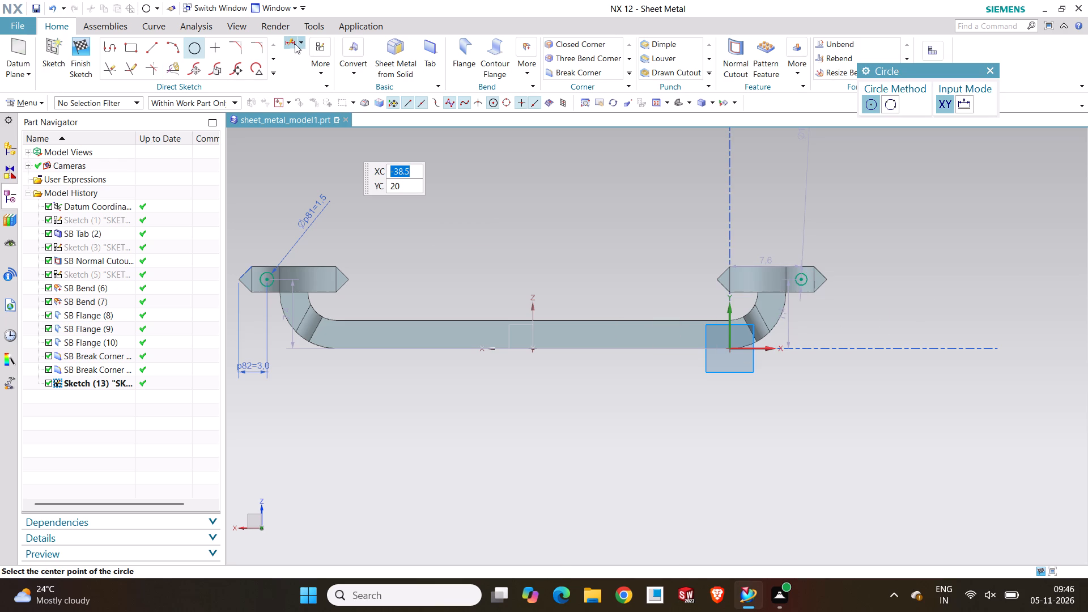
click(802, 280)
click(827, 279)
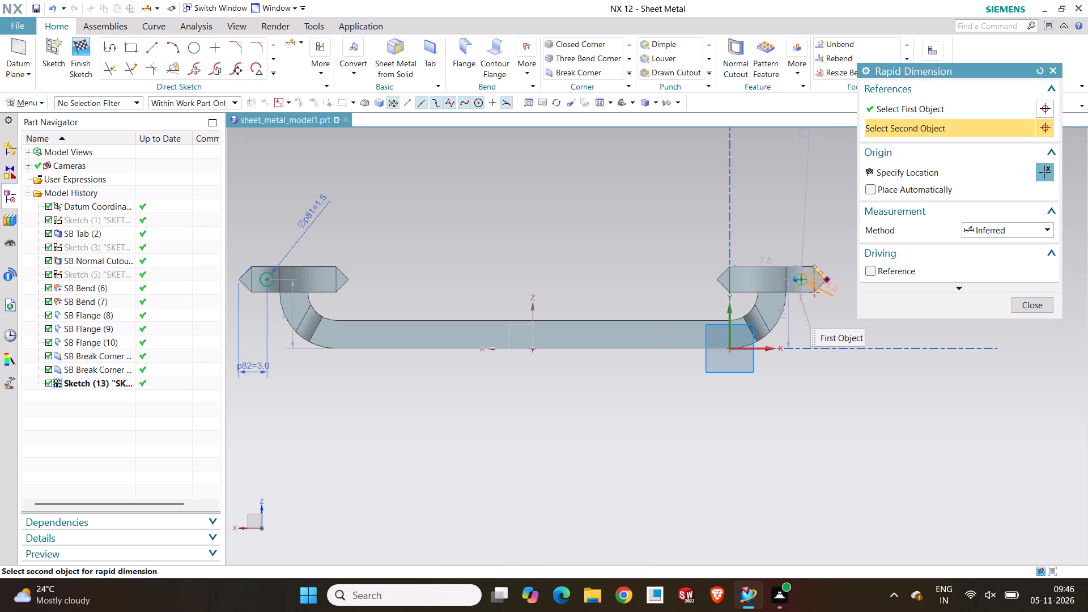
click(811, 393)
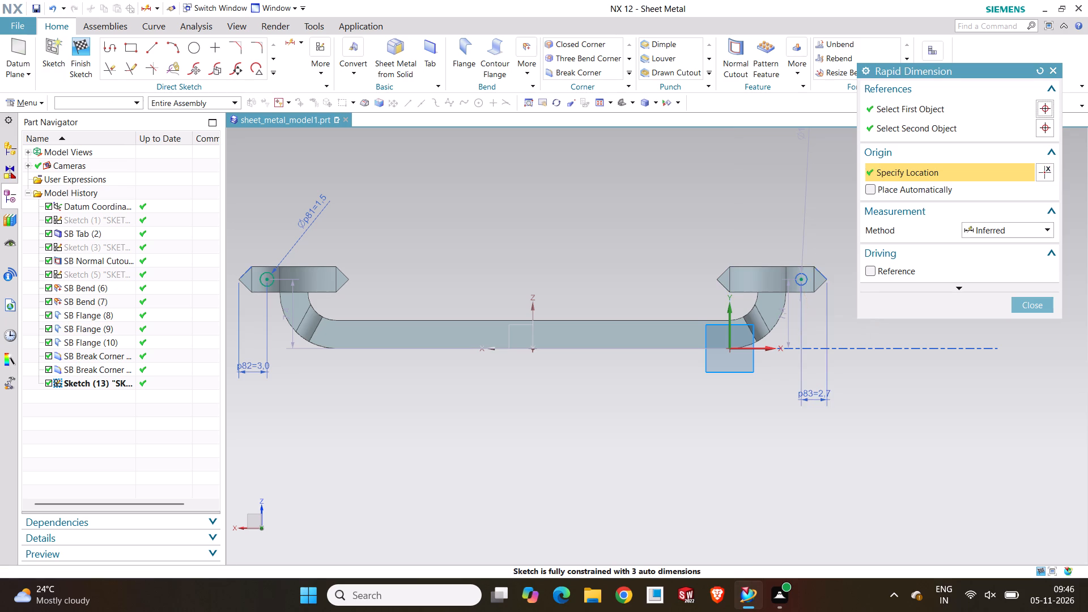
key(Return)
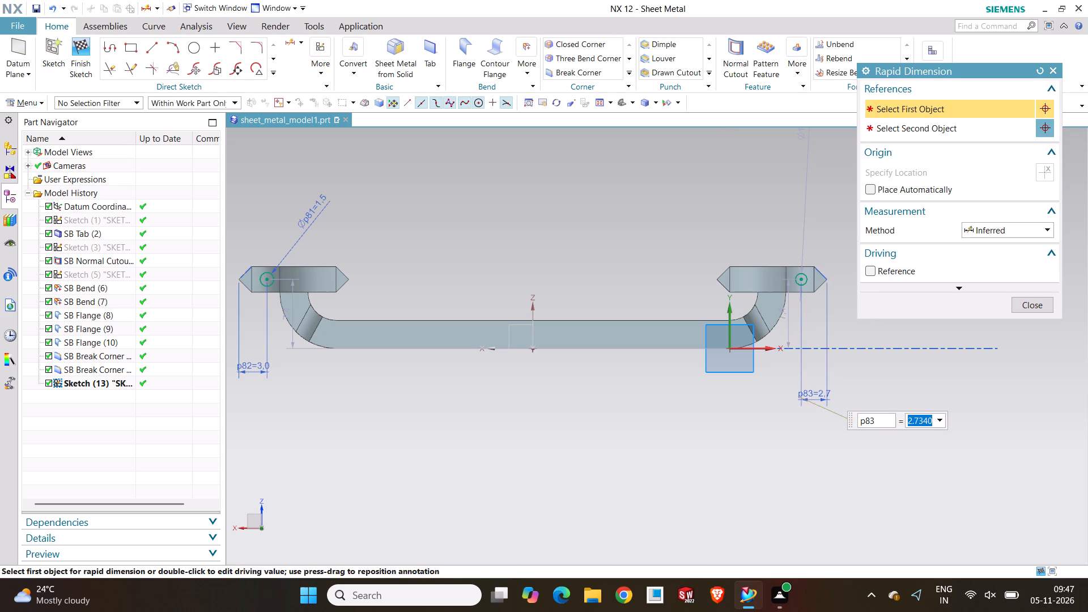
key(3)
key(Return)
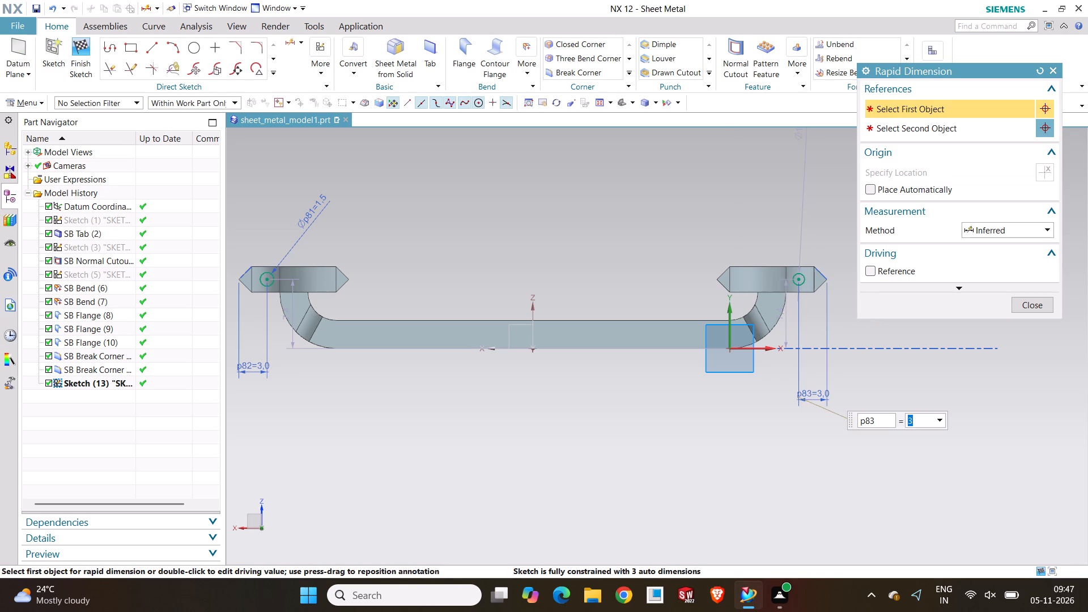
Set the new circle's diameter to 1.50 mm and finish the sketch.
click(793, 274)
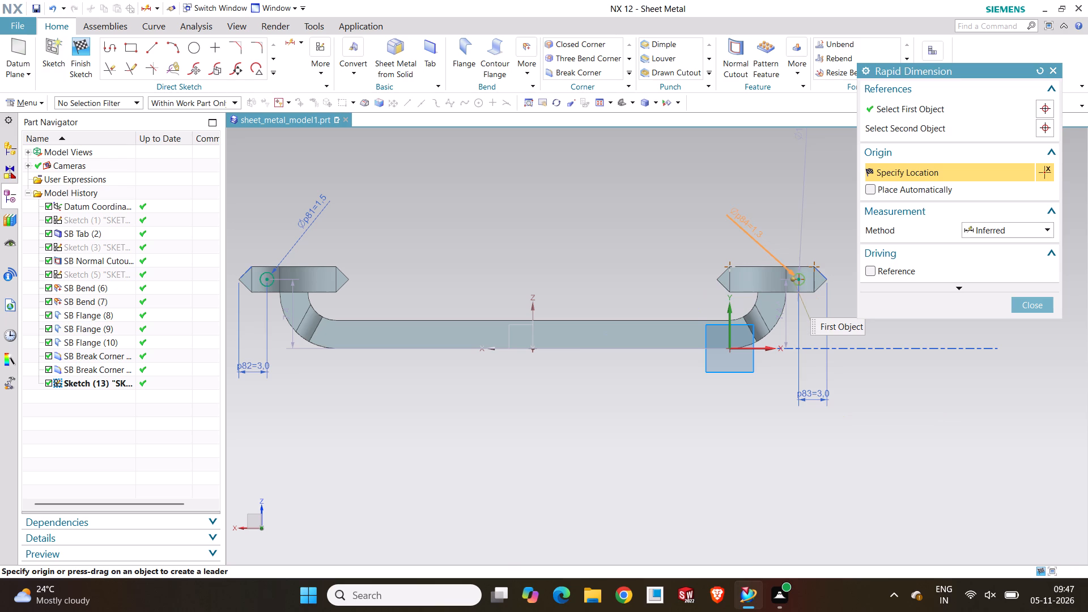
click(746, 222)
text(1.50)
key(Return)
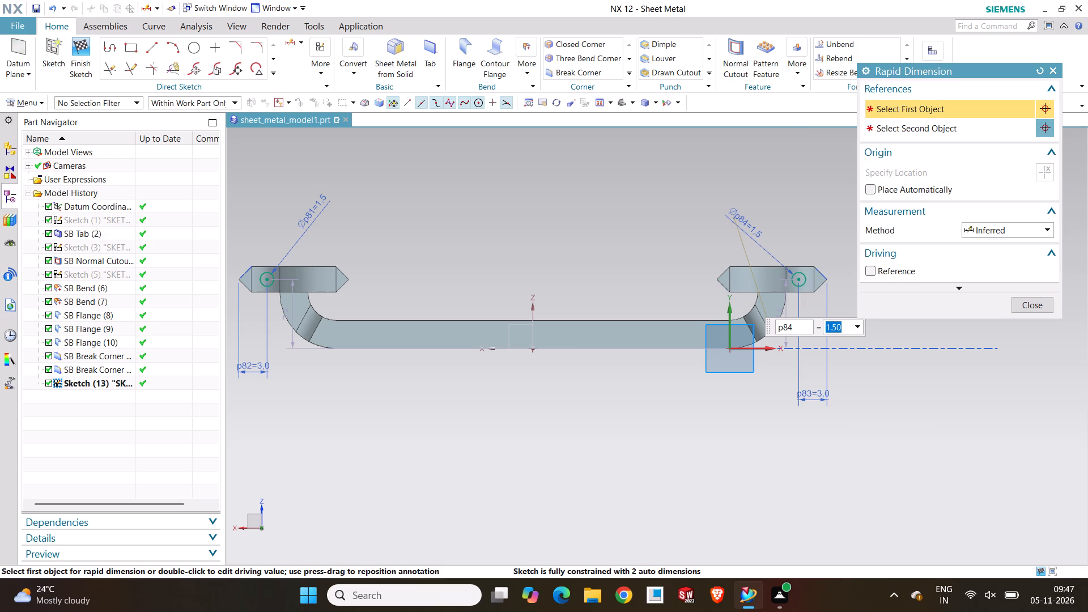
click(1047, 305)
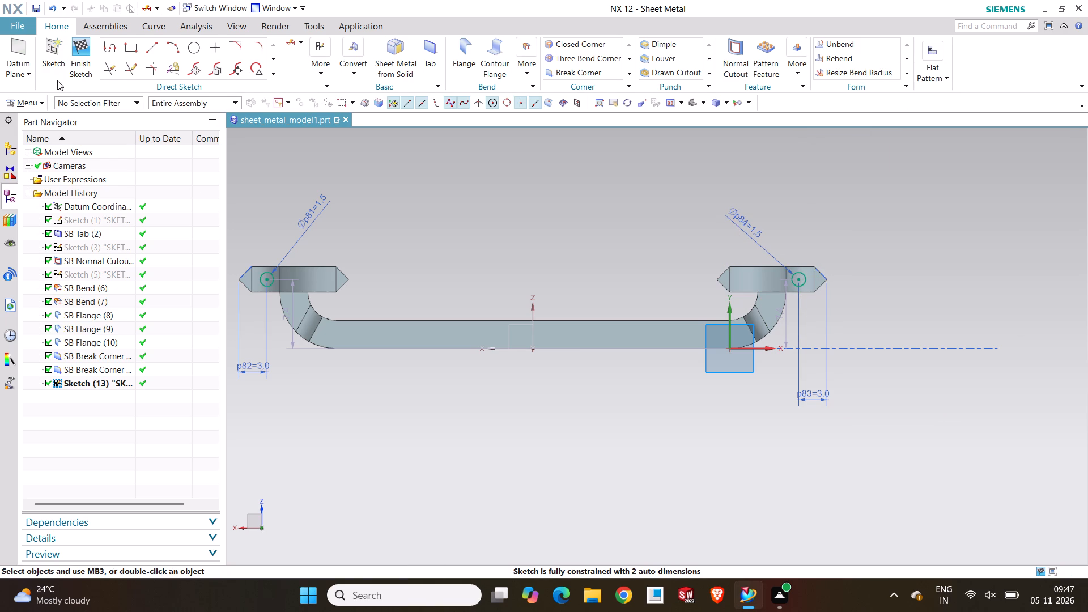
click(88, 63)
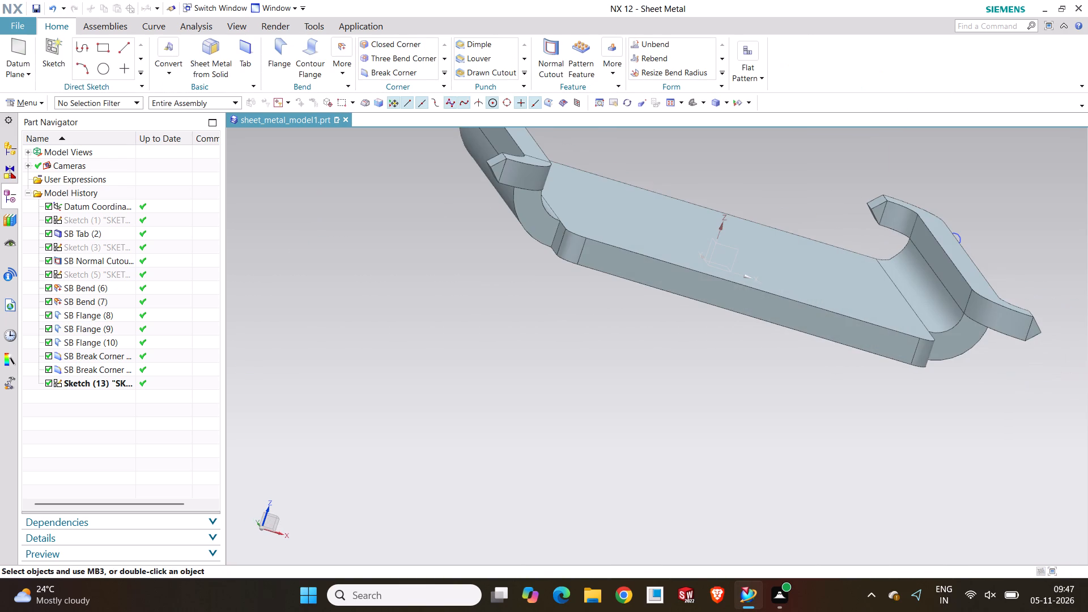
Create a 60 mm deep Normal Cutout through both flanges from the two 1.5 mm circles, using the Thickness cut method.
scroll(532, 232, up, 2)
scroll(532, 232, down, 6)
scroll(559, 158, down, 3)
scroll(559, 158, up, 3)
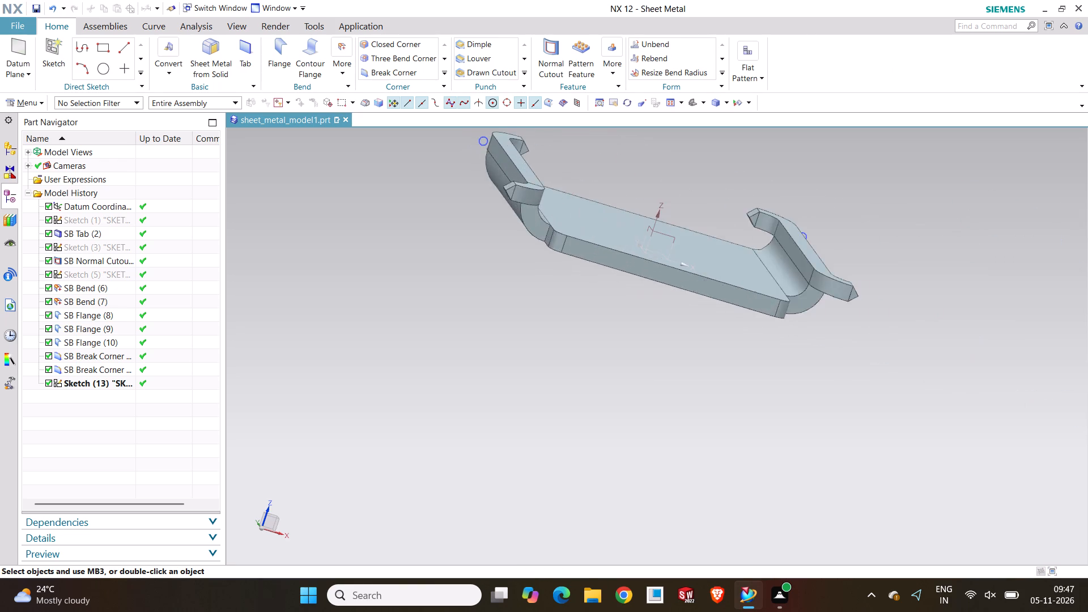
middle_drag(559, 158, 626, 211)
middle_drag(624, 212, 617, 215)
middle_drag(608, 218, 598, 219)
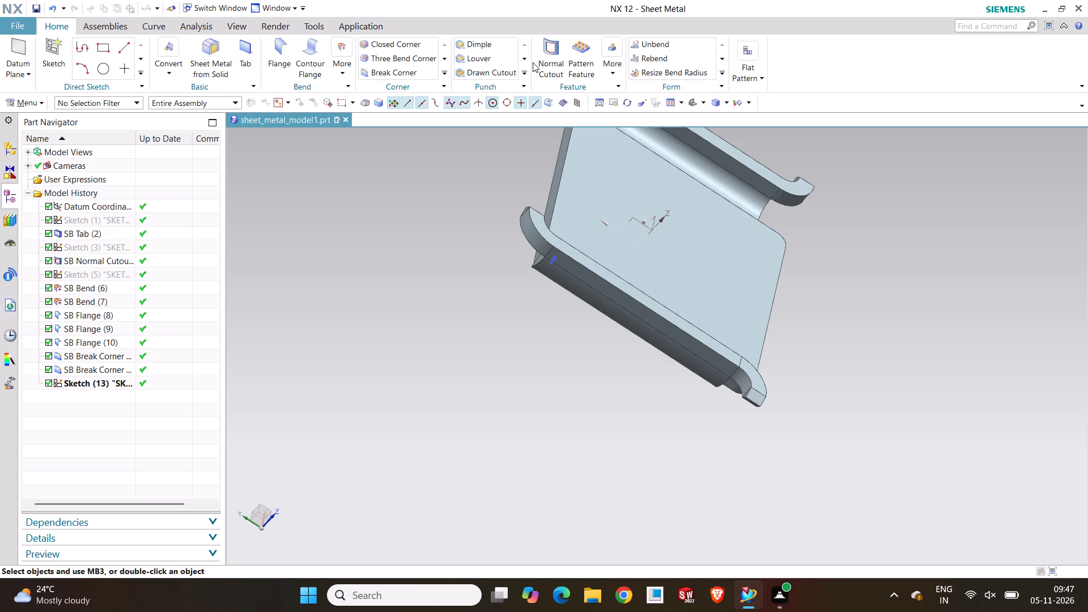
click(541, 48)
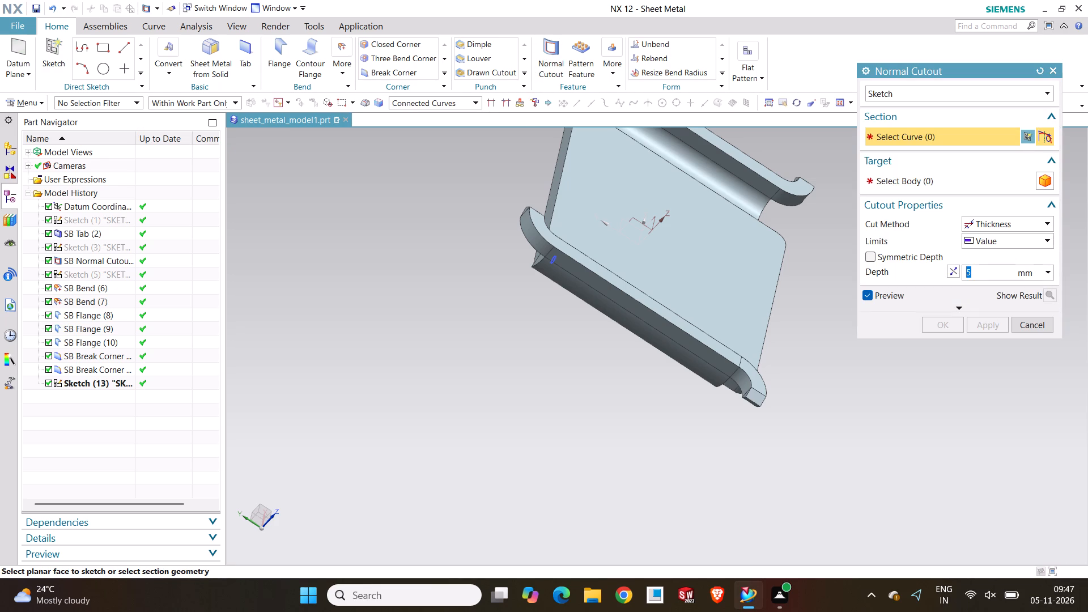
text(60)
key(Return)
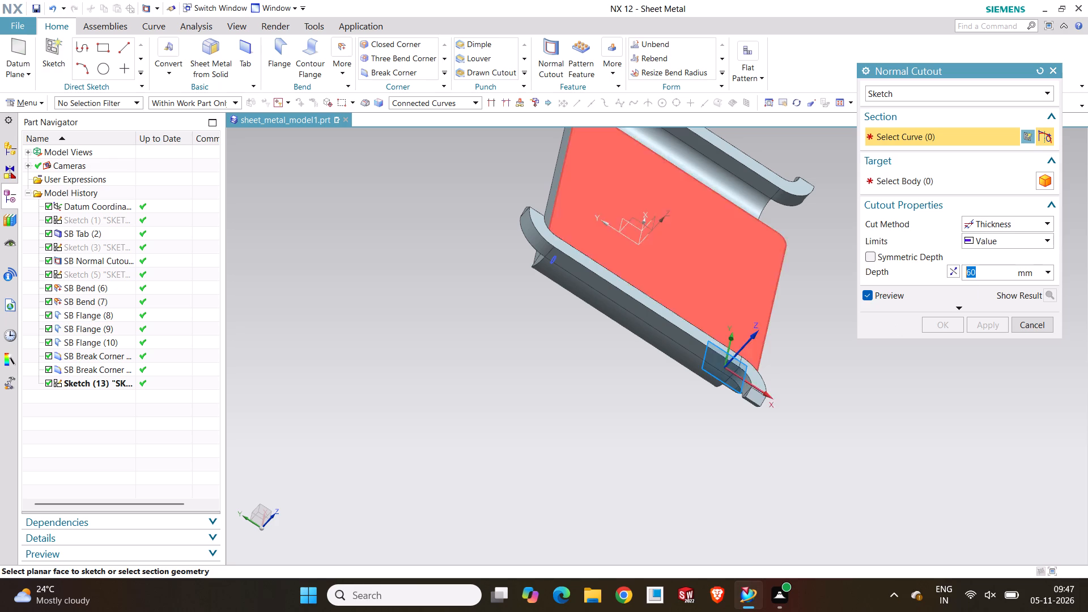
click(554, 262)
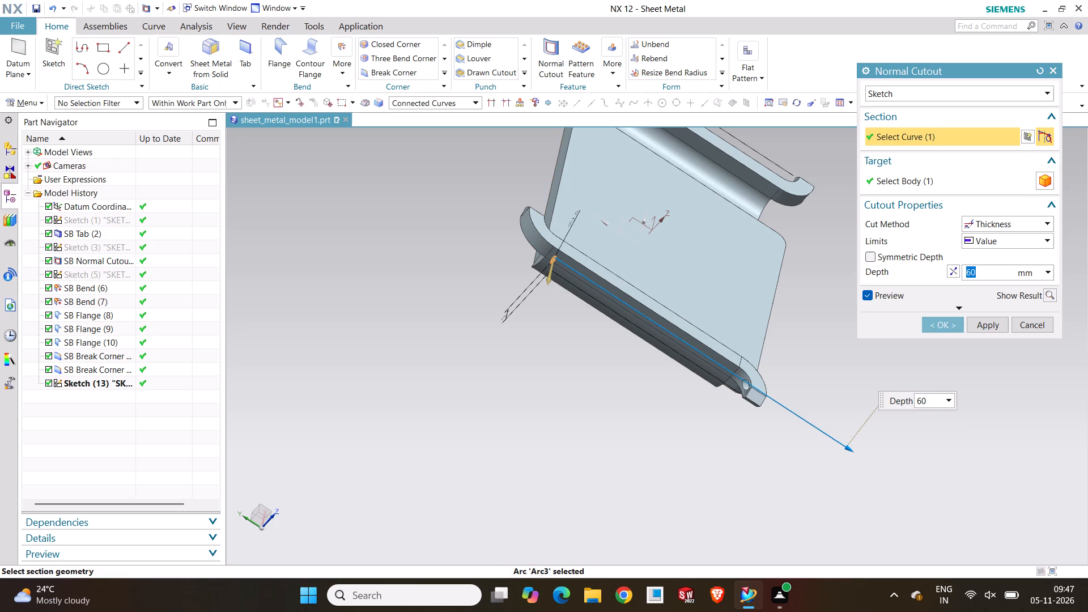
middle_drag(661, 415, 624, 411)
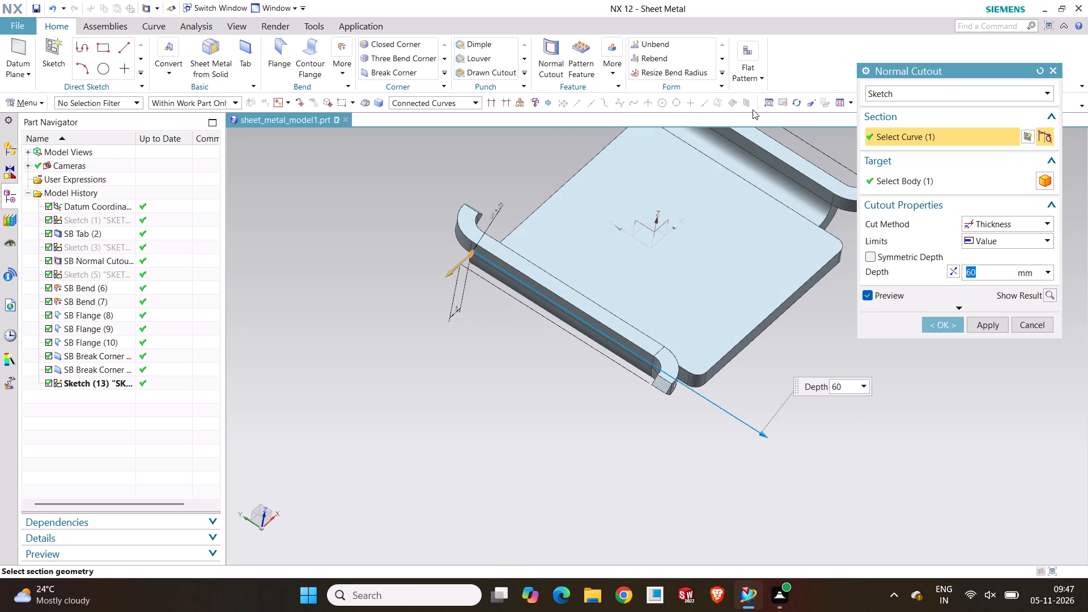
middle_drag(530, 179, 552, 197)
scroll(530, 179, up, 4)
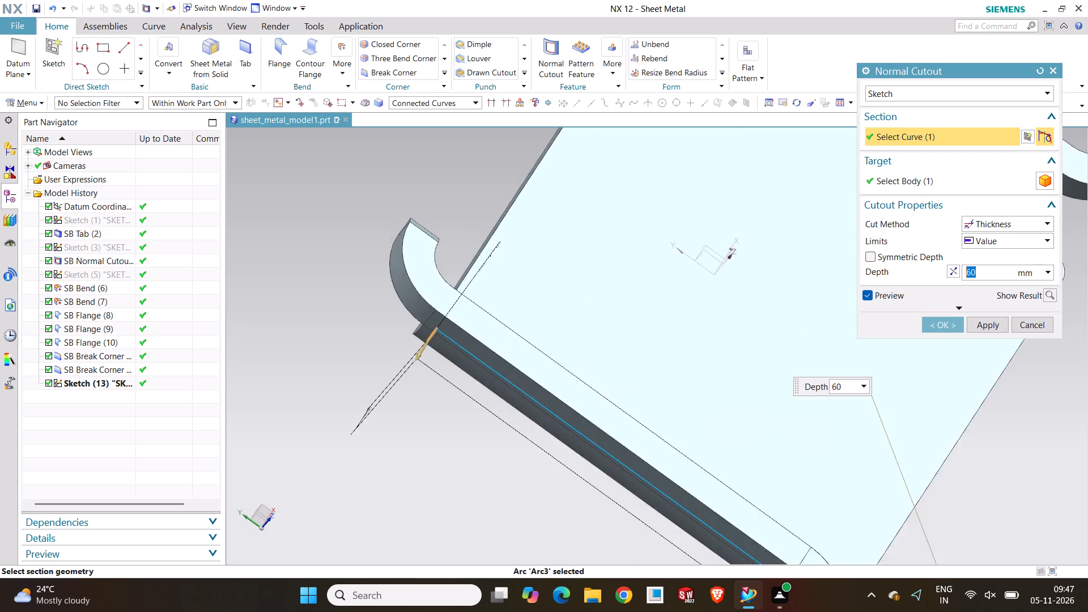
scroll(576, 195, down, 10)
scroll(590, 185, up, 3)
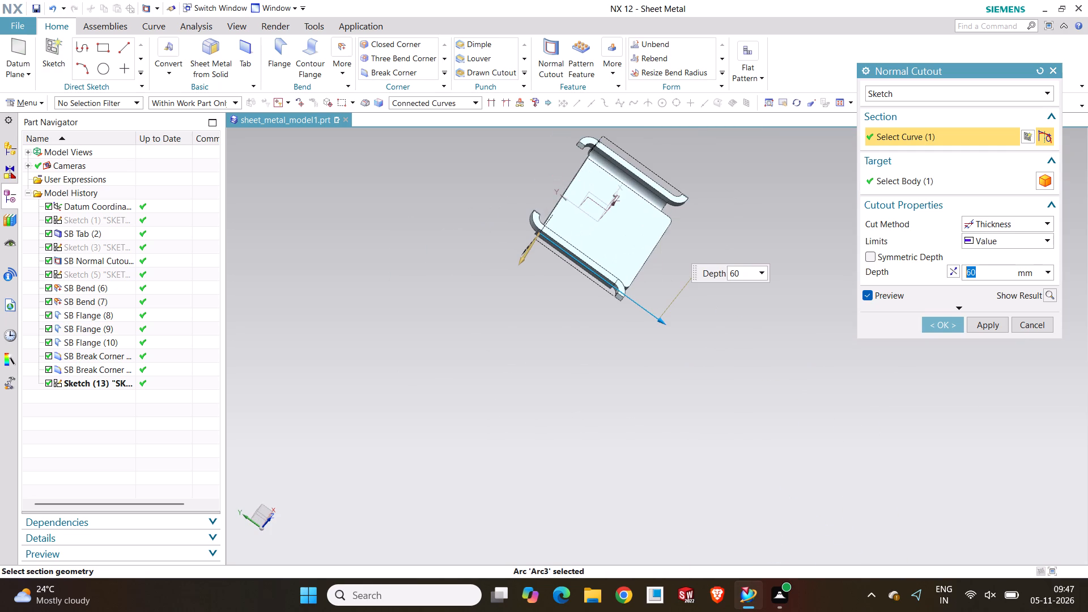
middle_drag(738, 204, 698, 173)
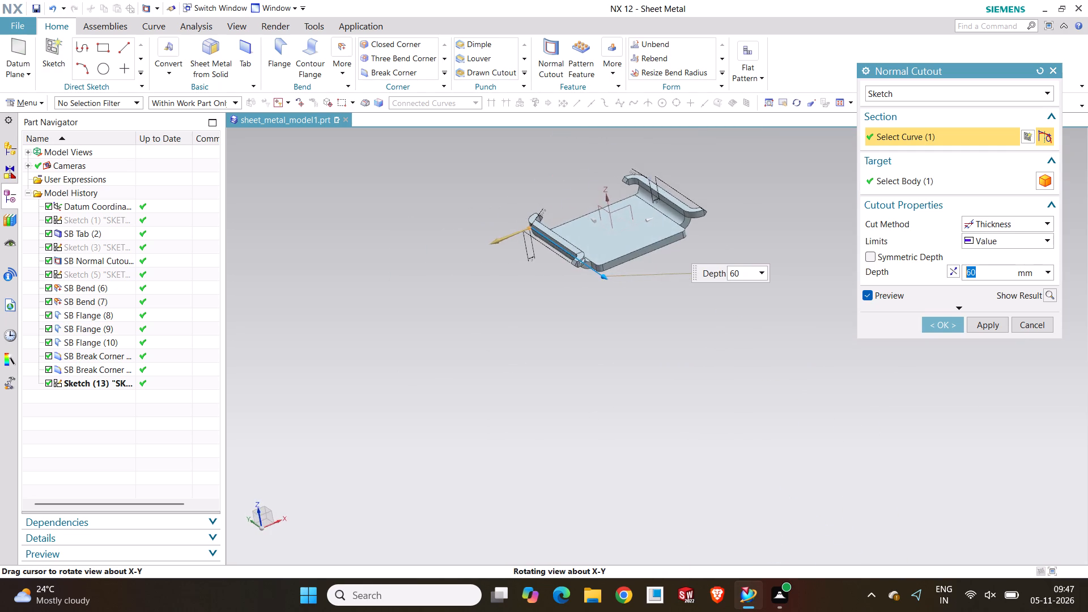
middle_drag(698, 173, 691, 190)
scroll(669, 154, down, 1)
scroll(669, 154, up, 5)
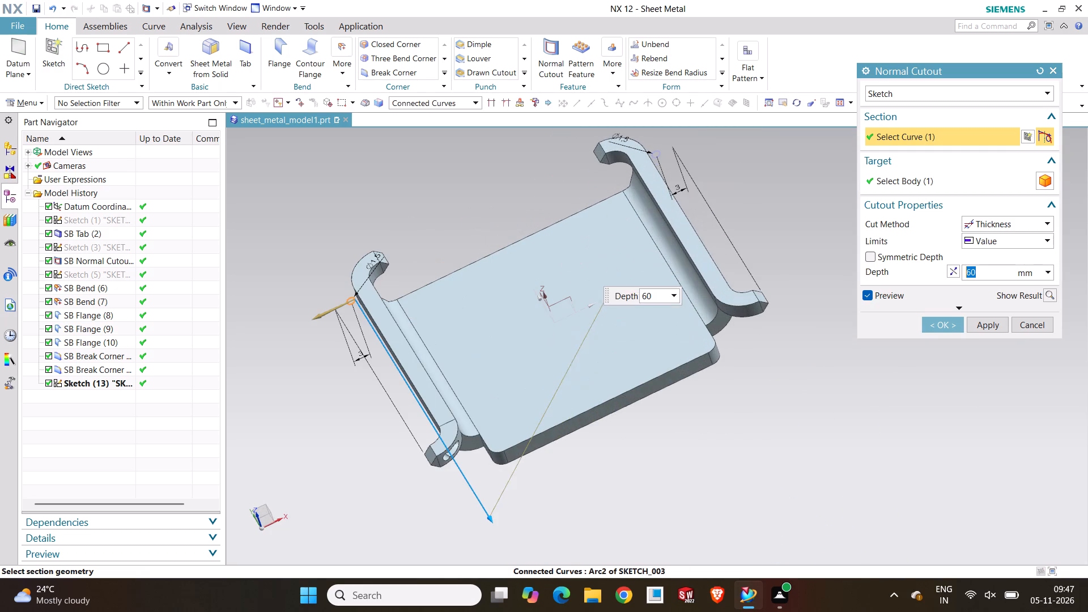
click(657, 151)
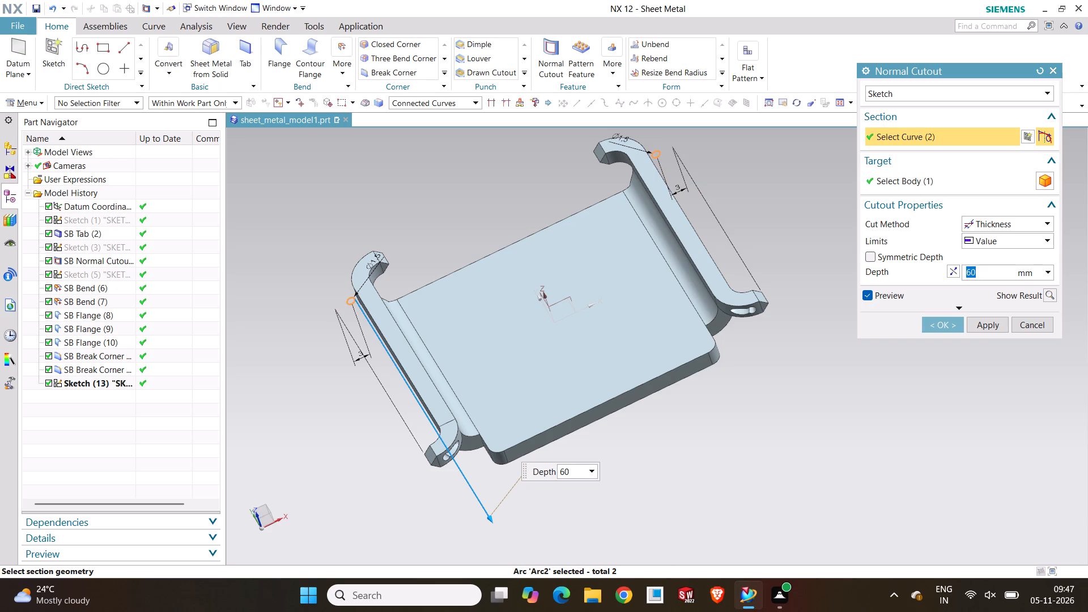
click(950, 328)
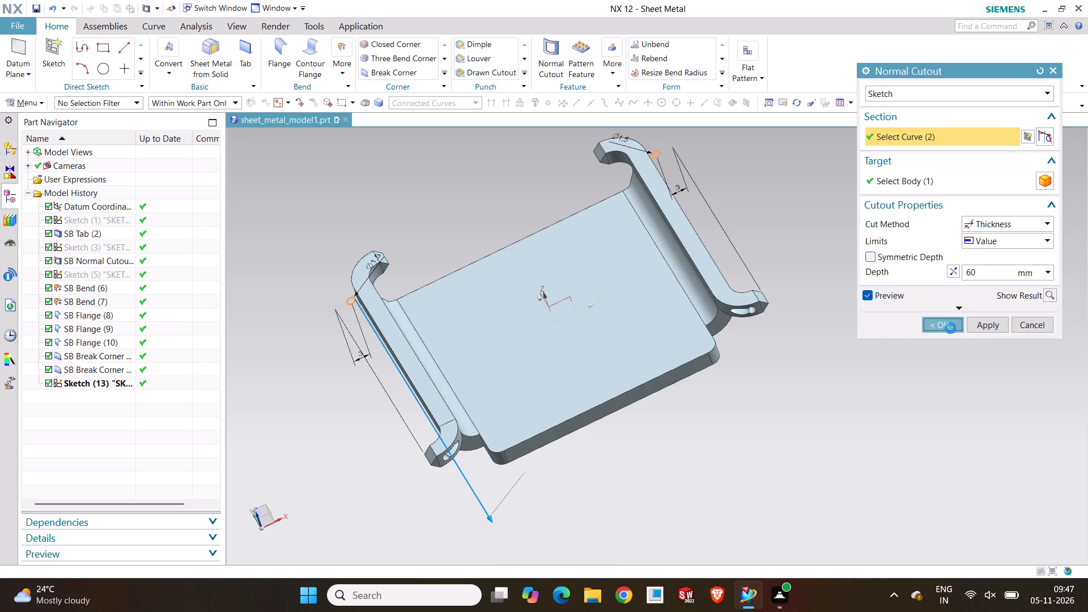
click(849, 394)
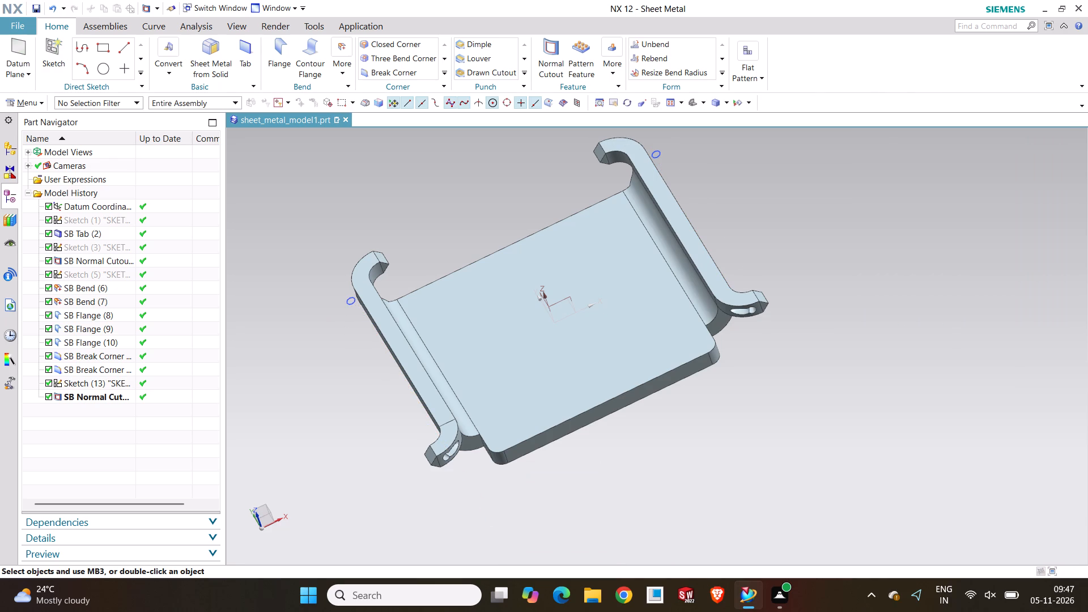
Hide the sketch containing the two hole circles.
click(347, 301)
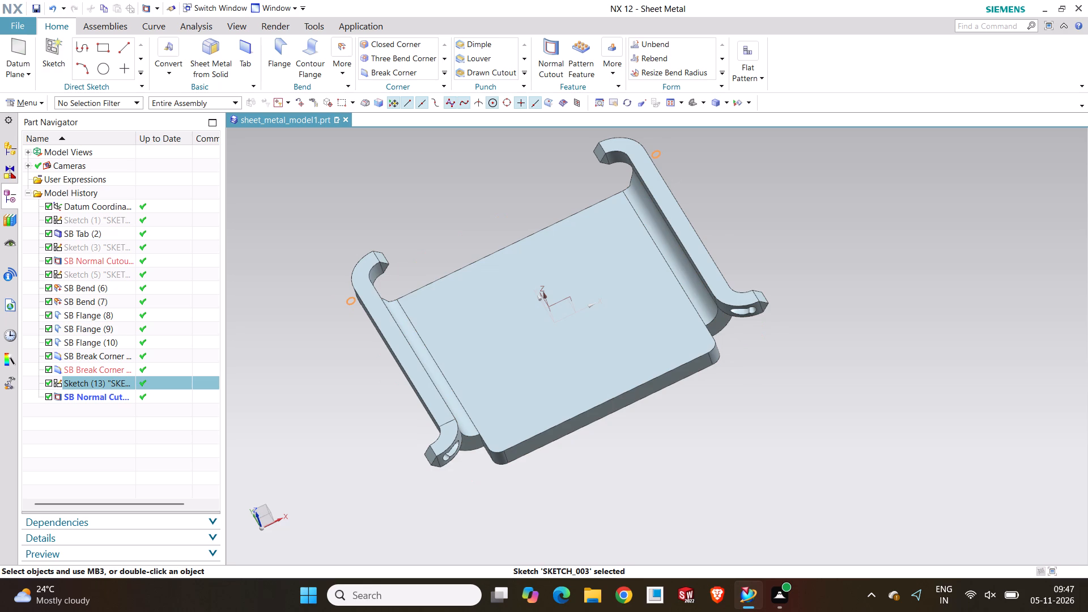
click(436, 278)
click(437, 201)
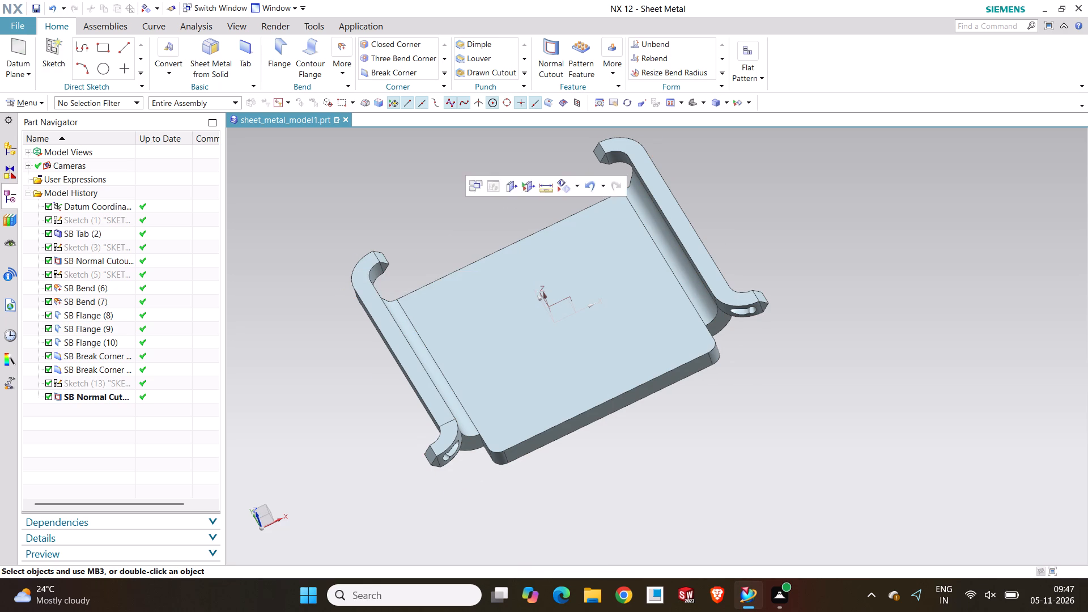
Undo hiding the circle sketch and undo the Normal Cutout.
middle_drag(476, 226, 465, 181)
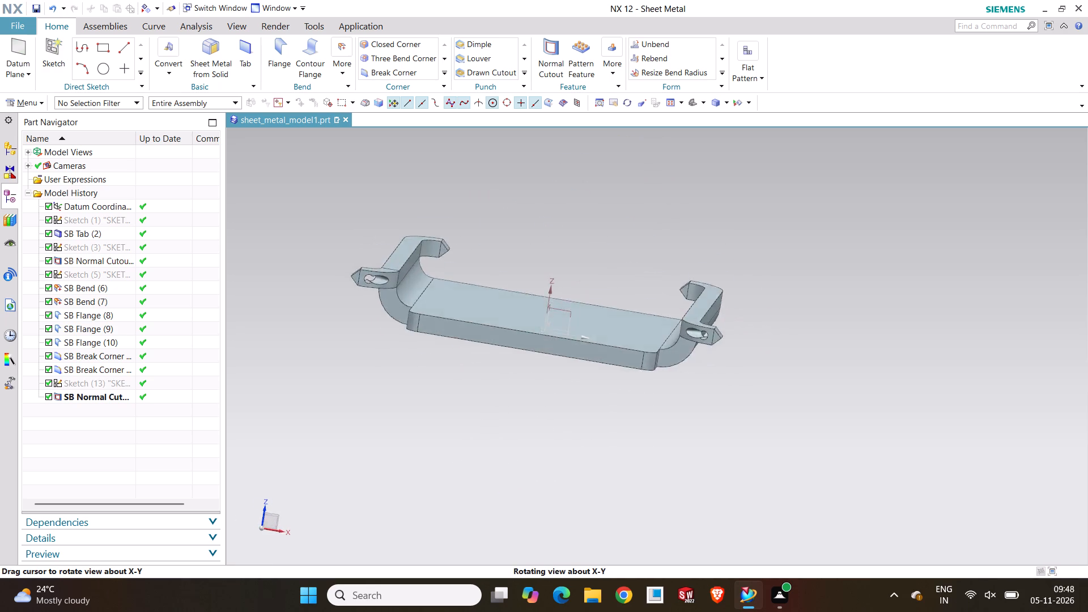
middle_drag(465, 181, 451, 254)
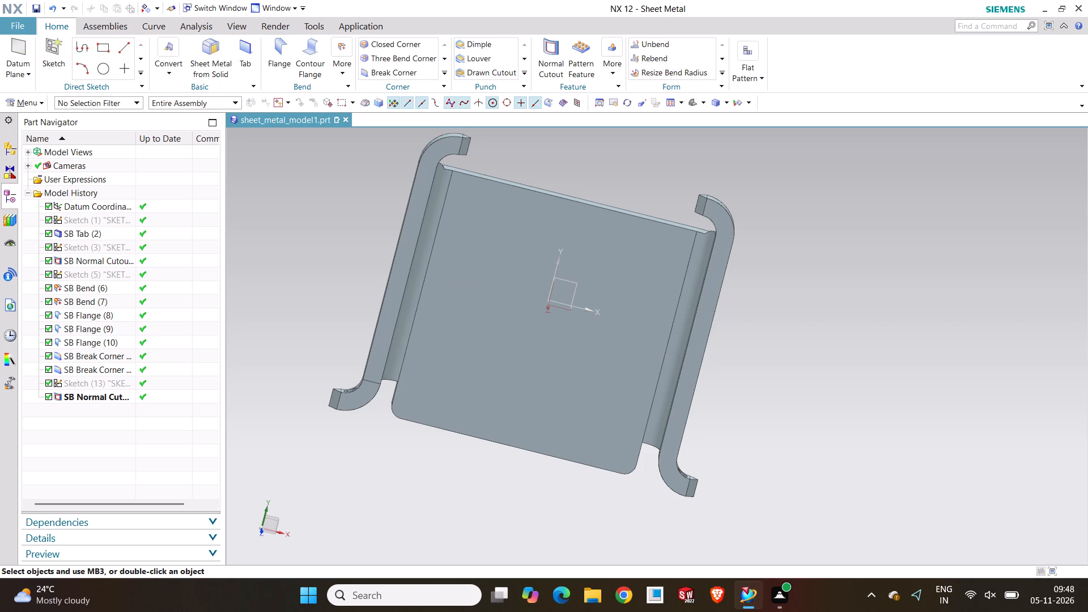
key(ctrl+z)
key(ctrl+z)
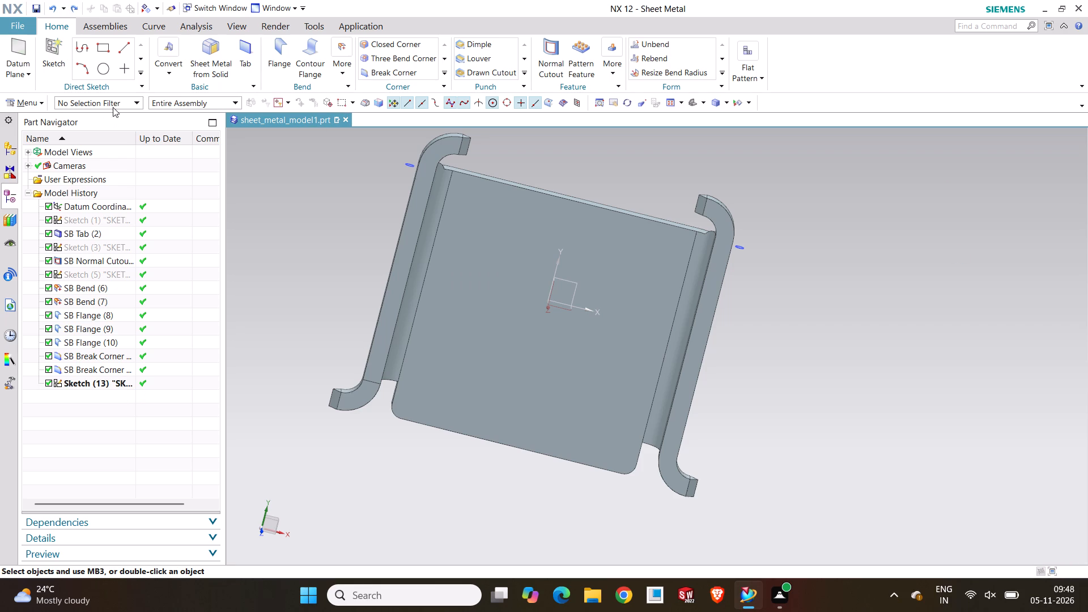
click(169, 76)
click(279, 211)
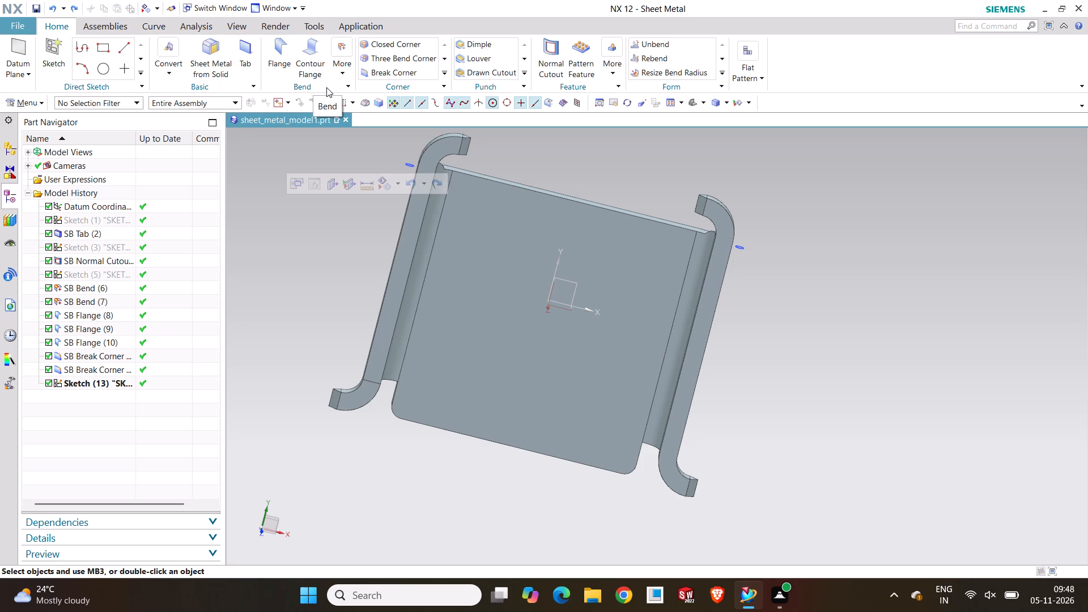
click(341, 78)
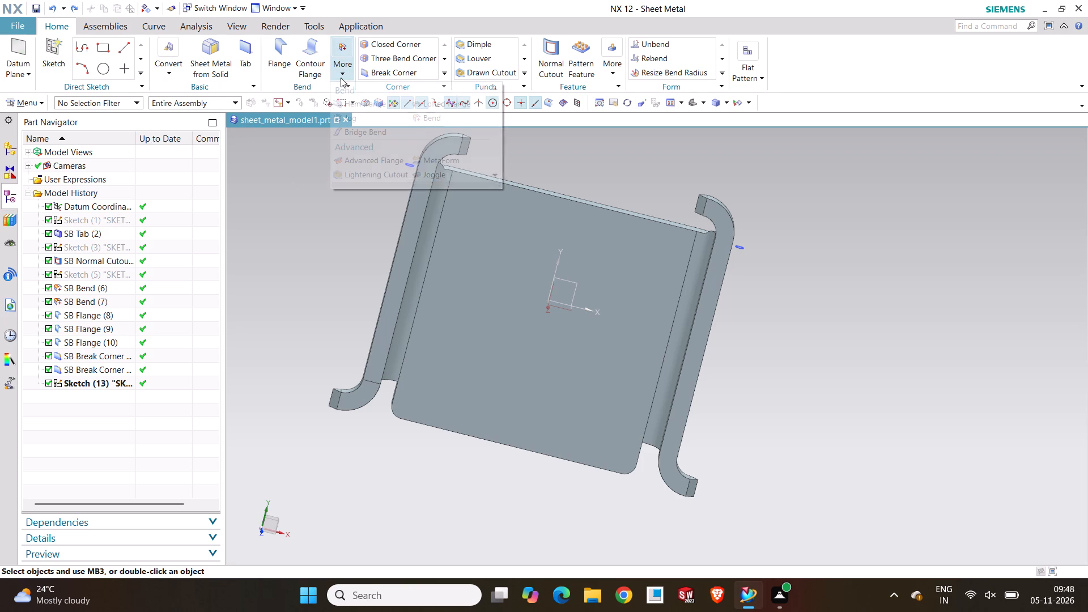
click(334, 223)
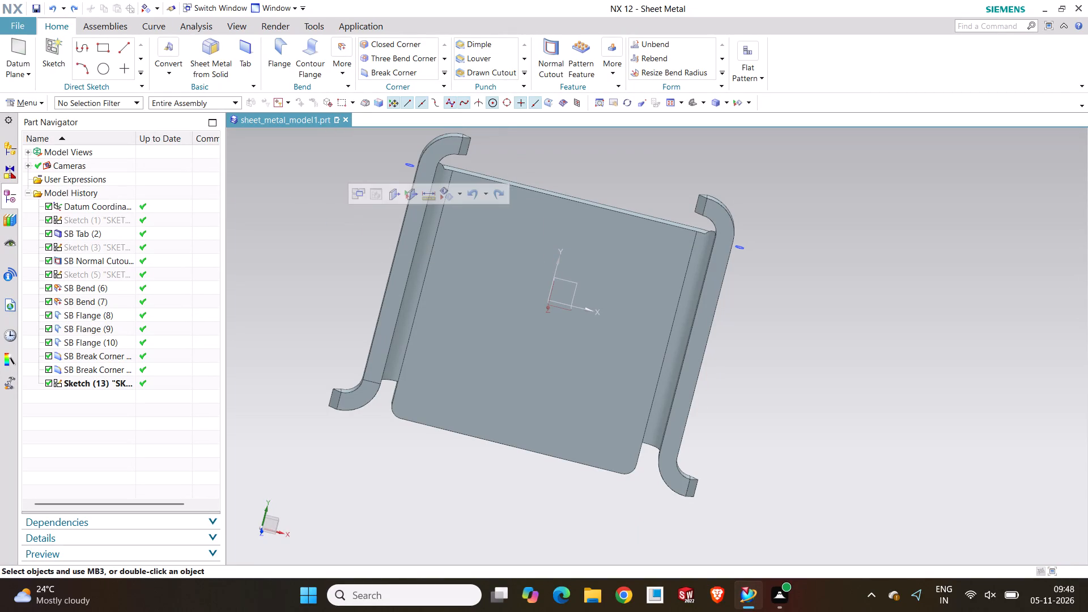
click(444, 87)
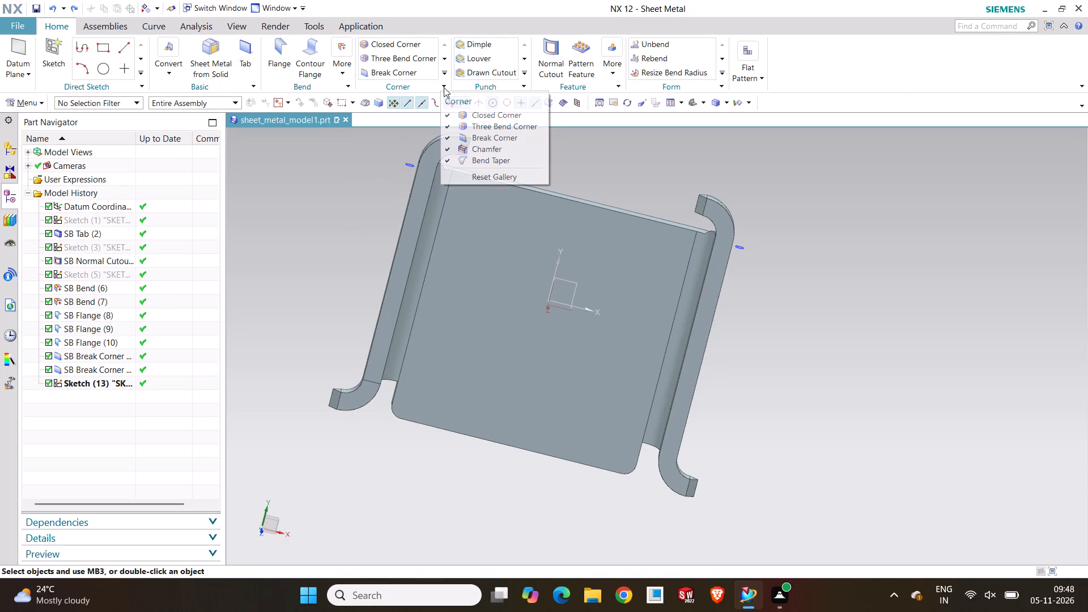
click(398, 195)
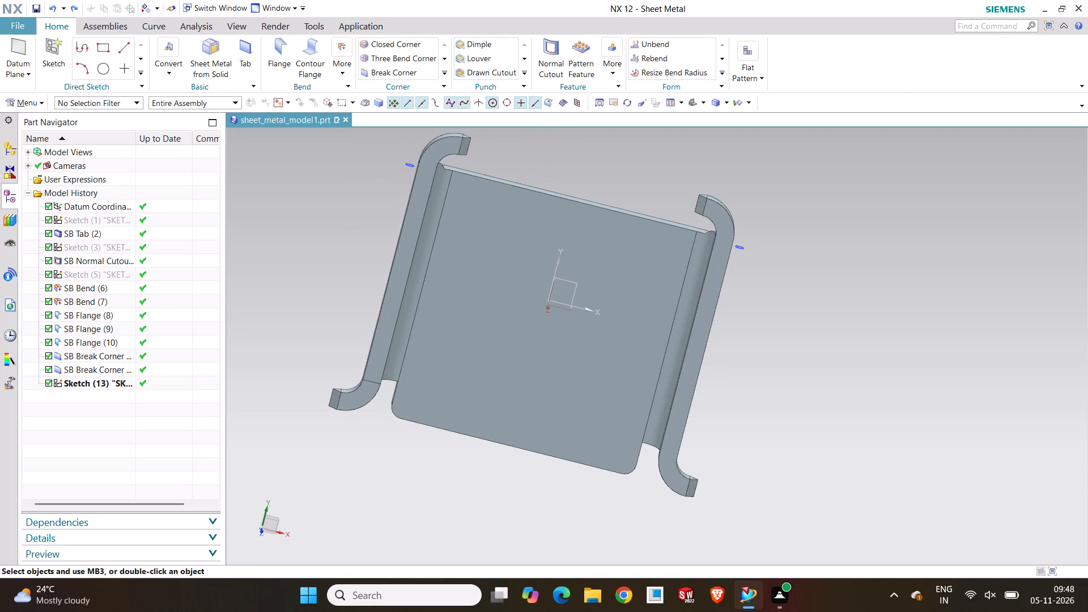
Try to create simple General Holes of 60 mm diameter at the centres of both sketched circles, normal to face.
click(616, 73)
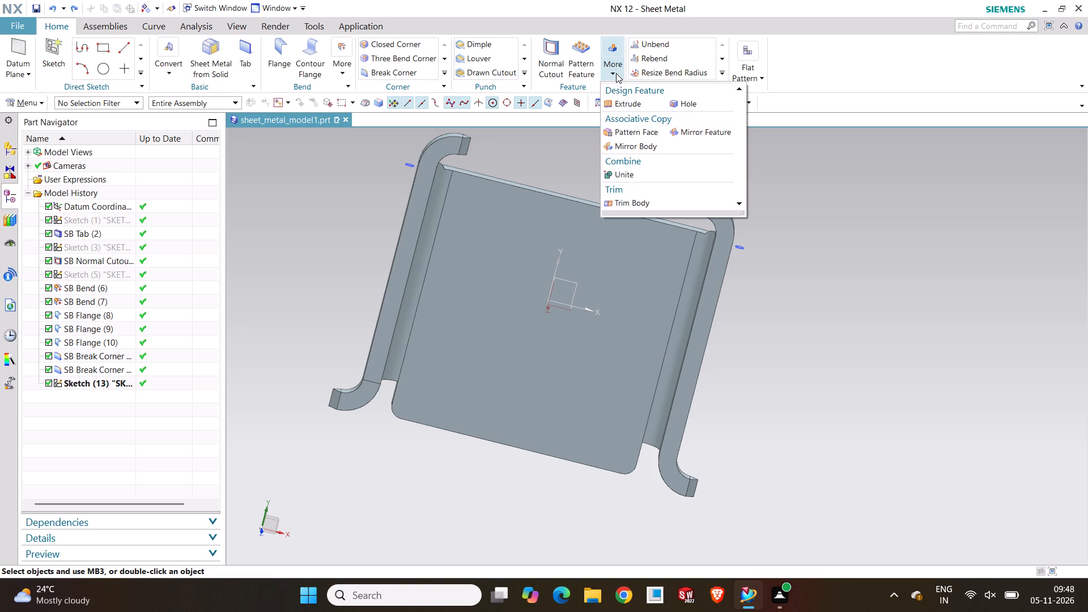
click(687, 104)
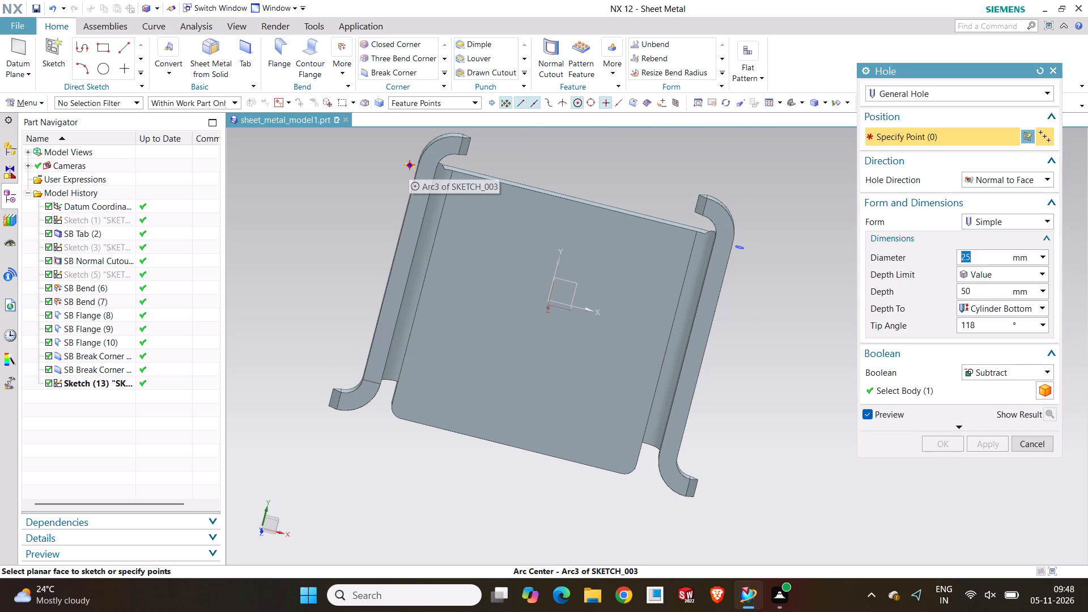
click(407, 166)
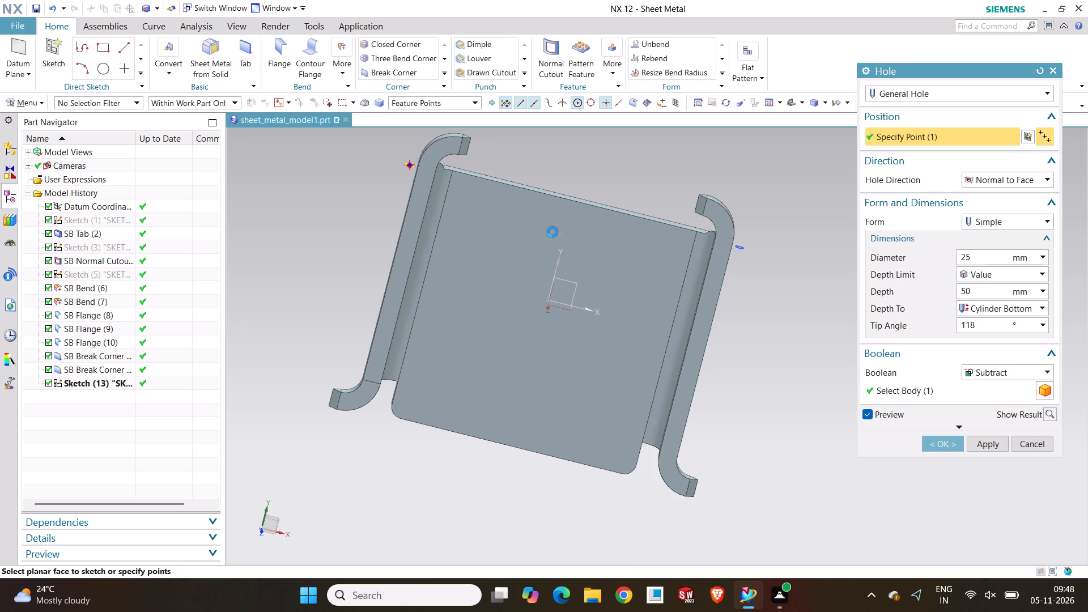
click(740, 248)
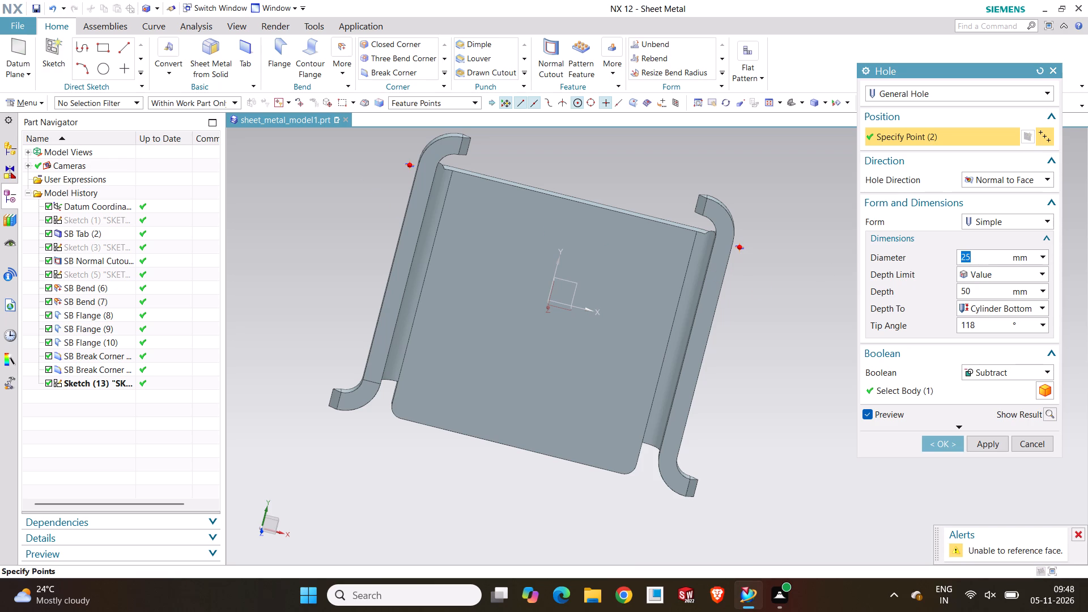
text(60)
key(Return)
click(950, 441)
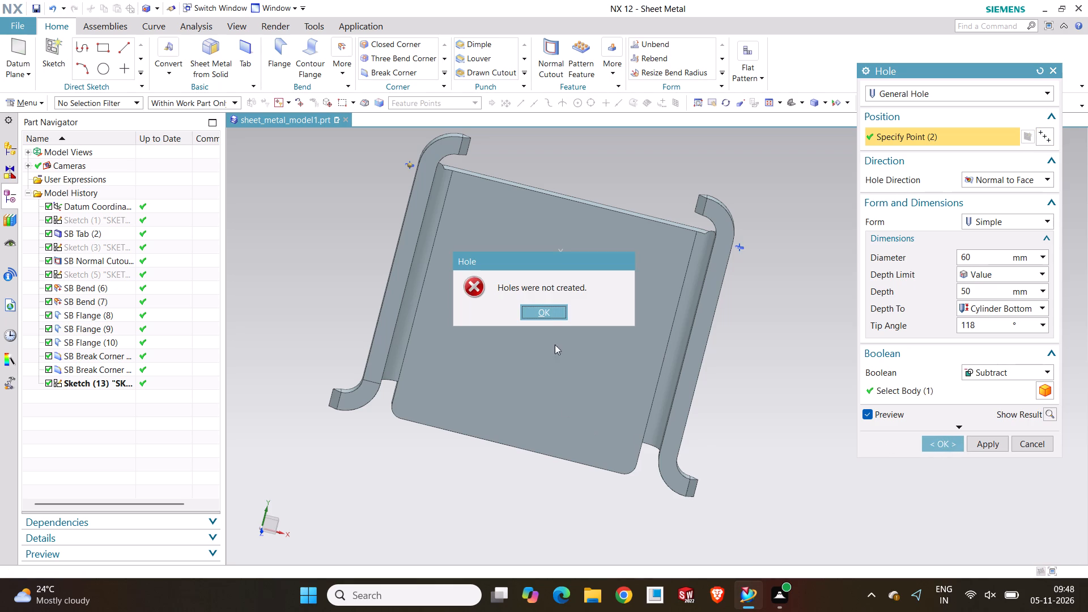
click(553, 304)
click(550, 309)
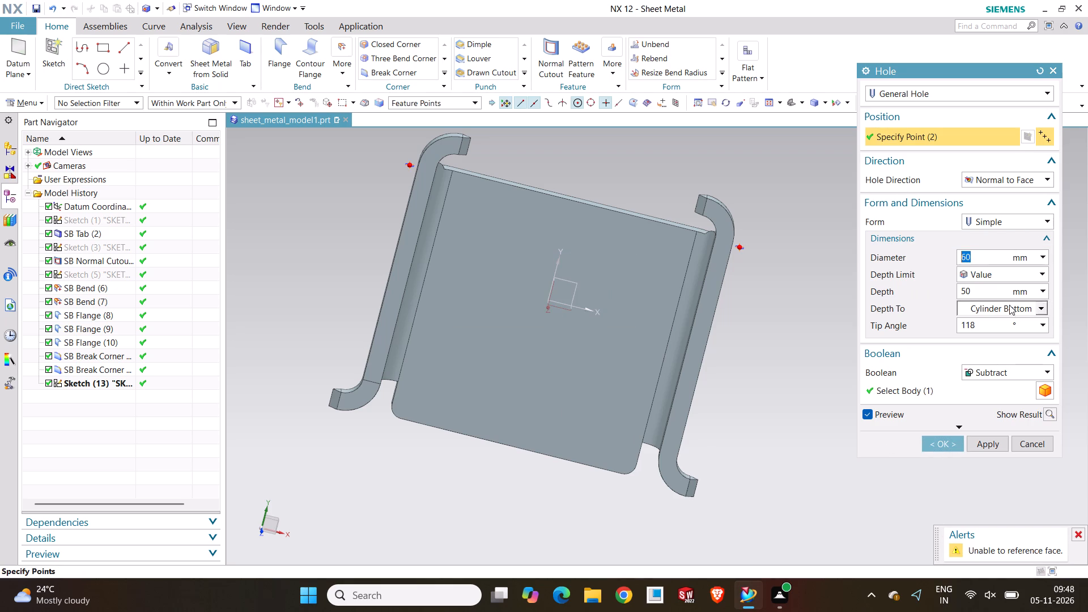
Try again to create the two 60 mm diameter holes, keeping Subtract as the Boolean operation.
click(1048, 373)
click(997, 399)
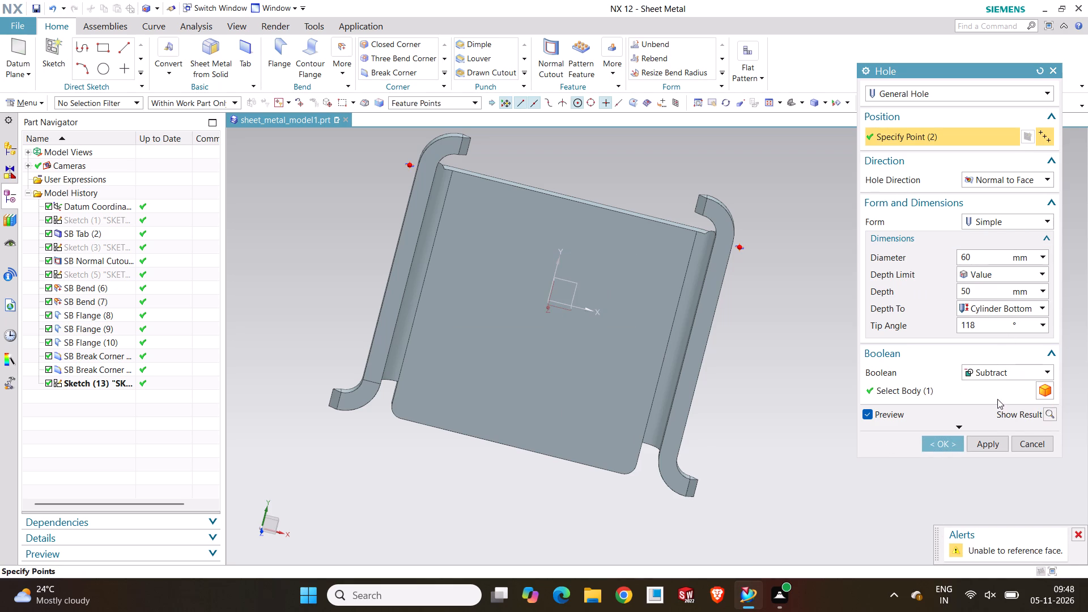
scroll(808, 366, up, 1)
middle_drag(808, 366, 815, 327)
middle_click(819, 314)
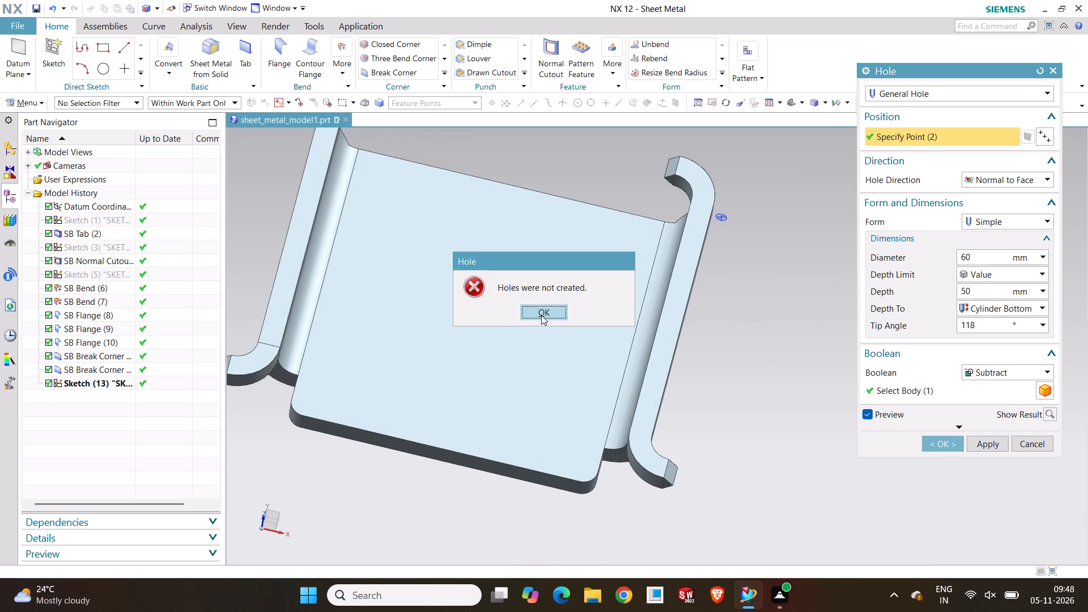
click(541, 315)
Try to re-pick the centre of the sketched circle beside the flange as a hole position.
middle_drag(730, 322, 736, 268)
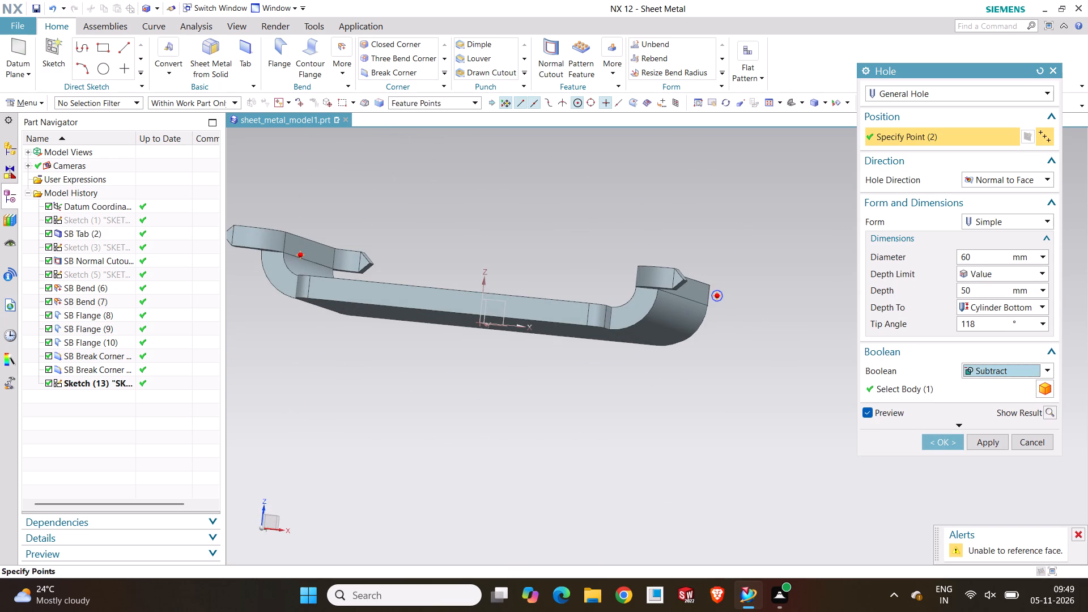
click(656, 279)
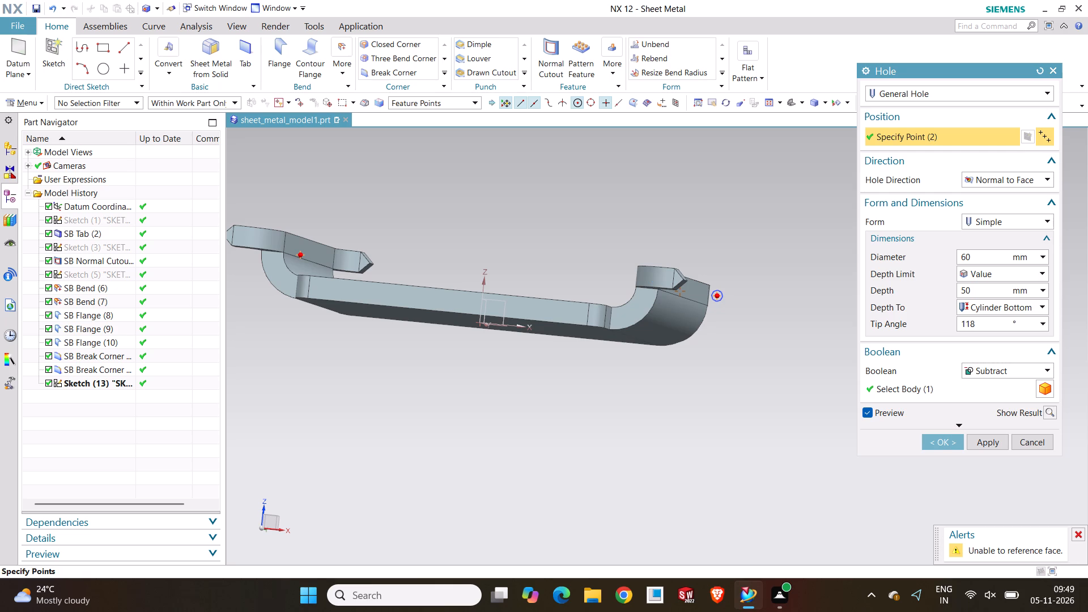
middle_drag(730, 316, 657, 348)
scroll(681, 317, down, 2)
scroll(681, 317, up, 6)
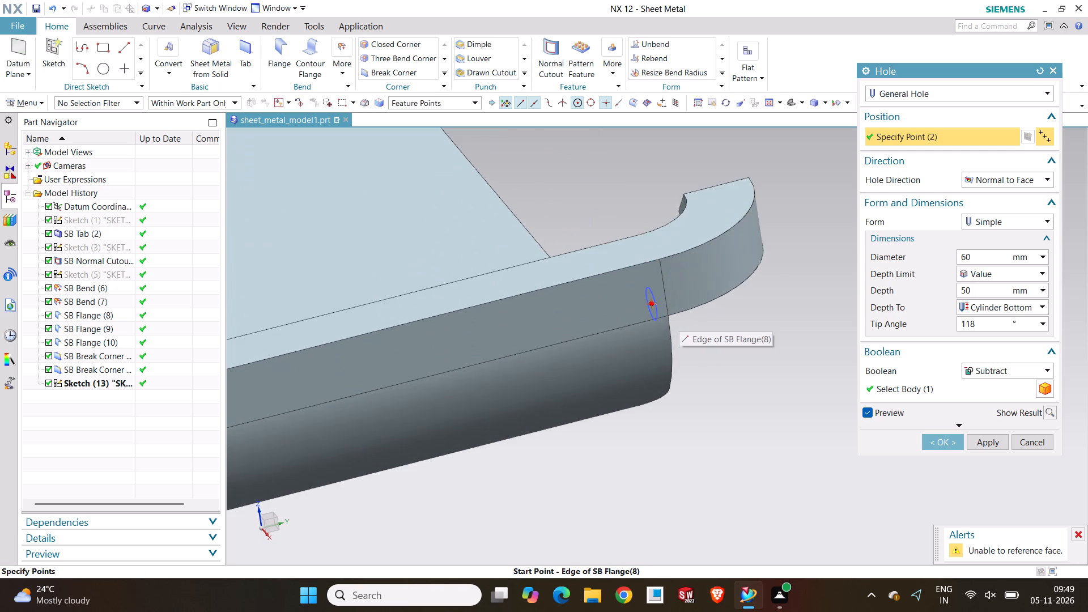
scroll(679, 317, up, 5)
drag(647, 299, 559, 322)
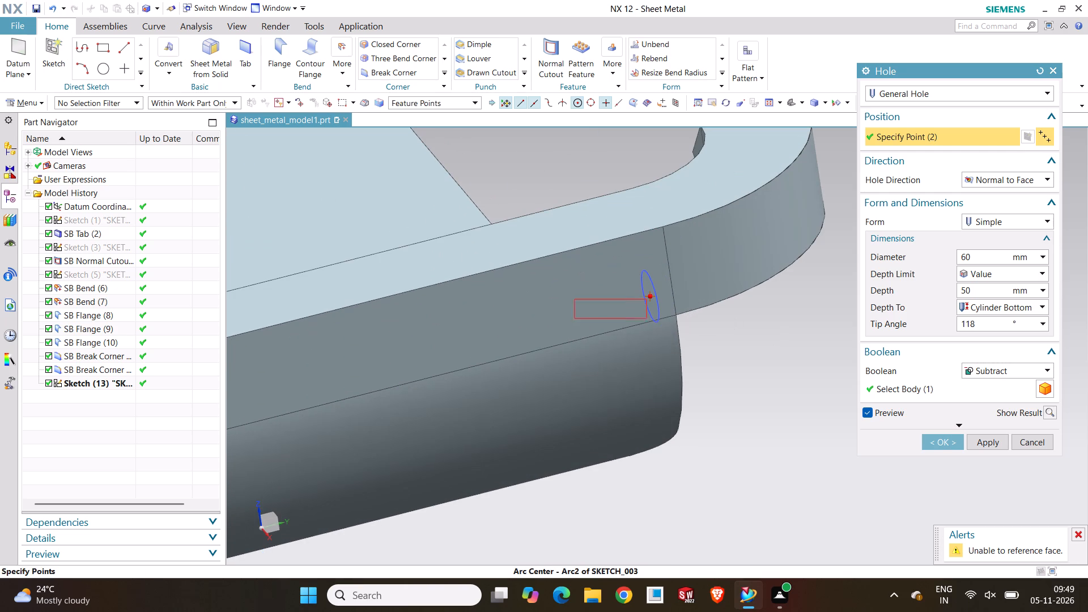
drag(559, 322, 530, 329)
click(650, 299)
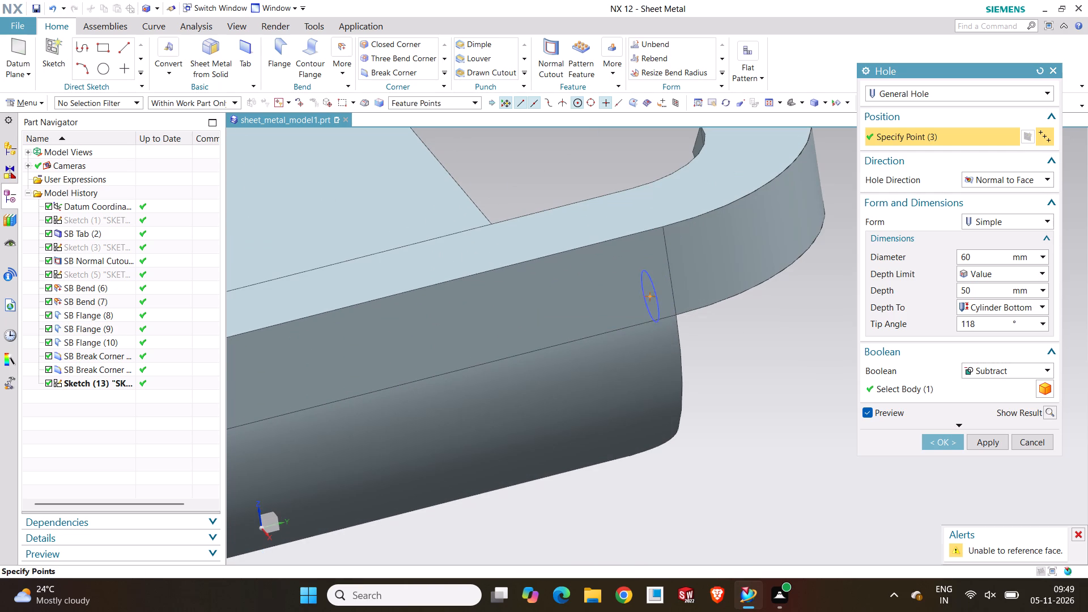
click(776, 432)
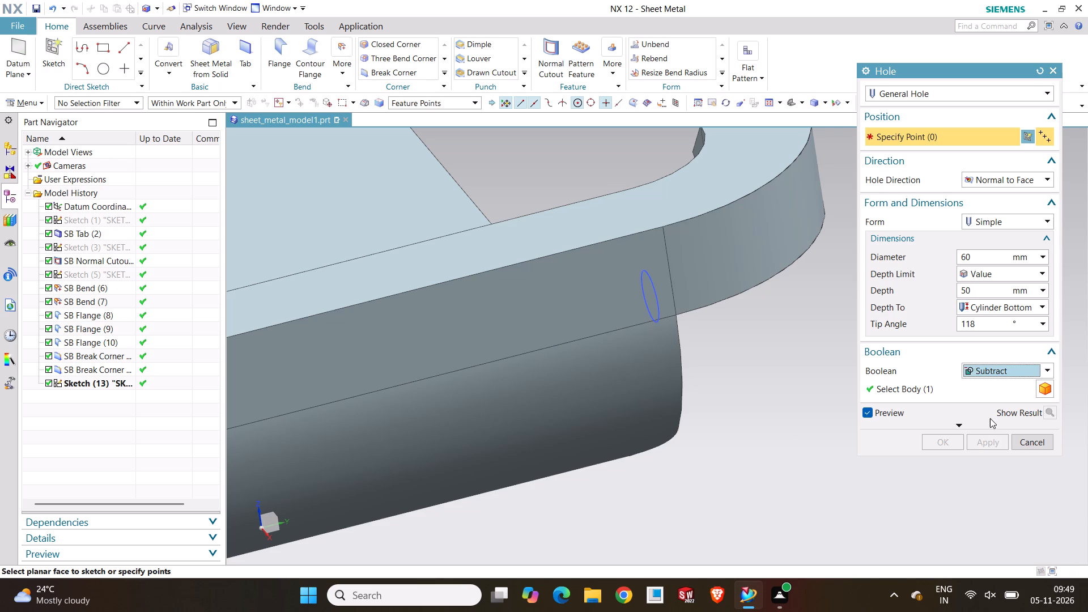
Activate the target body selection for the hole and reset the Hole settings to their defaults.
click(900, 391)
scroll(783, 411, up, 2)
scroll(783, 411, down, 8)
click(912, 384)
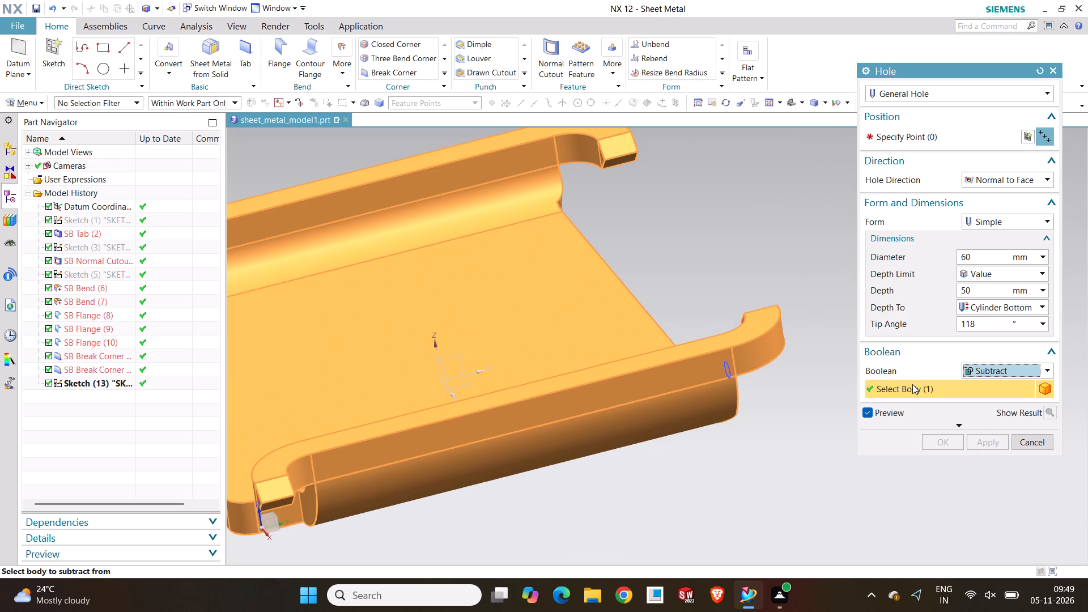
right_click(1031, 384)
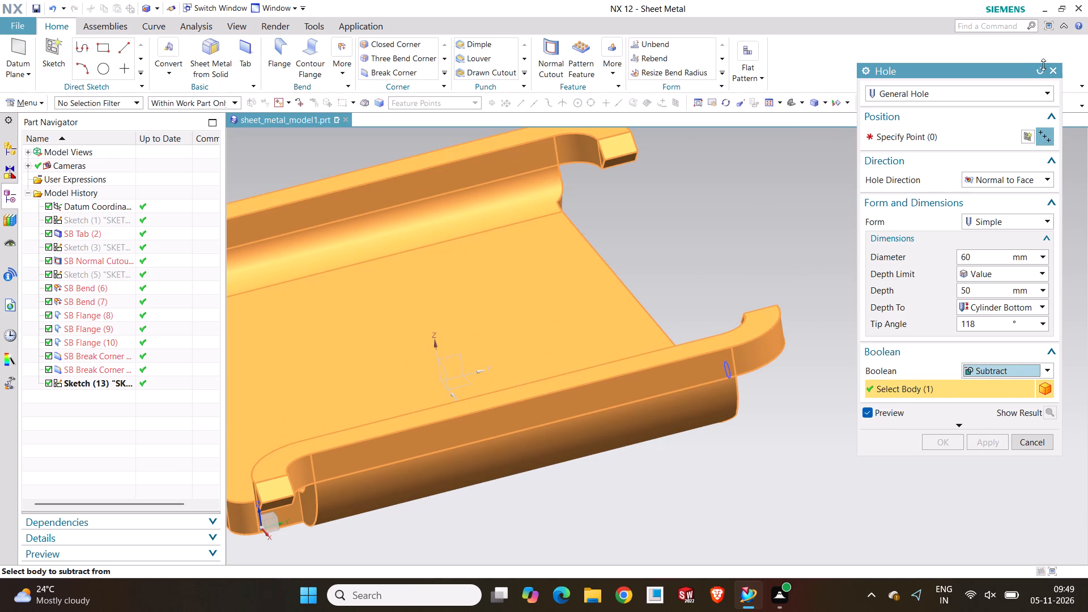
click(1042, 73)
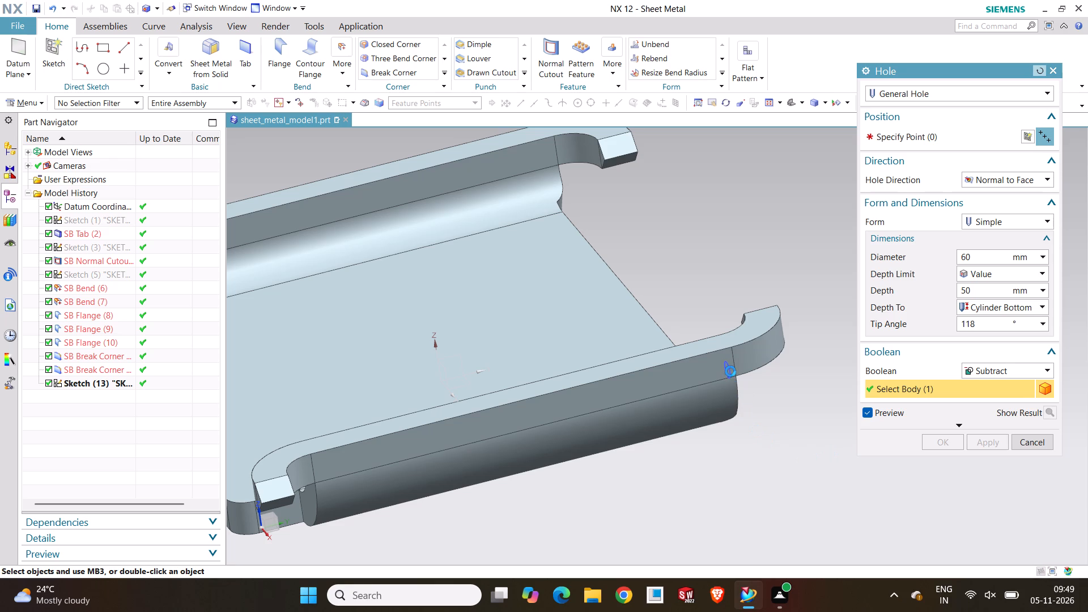
Specify the centres of both sketched circles near the flange tips as the hole positions.
click(730, 371)
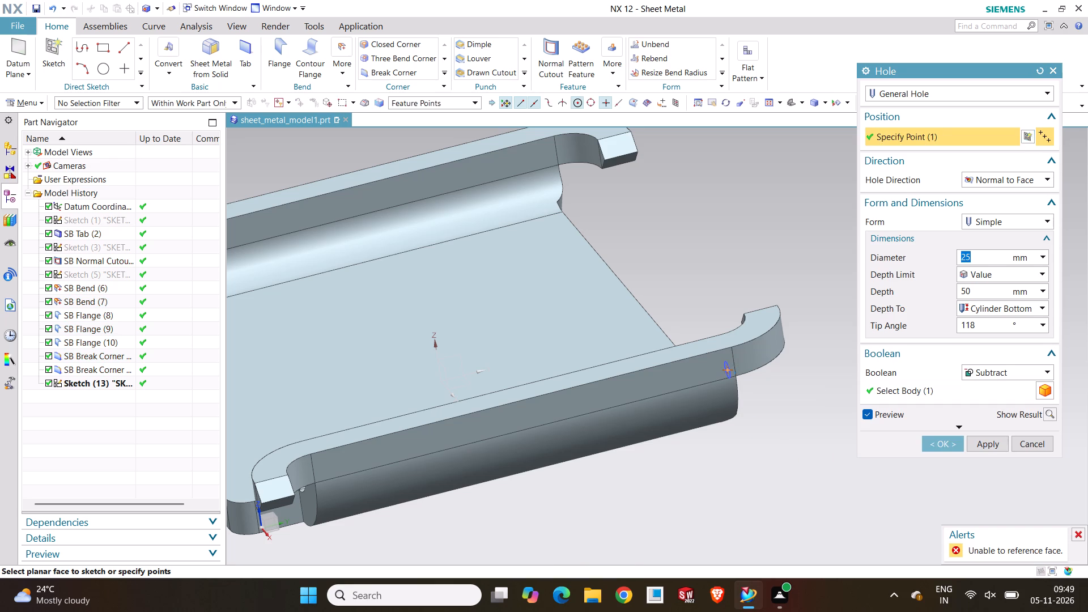
middle_drag(662, 205, 671, 253)
scroll(671, 253, up, 1)
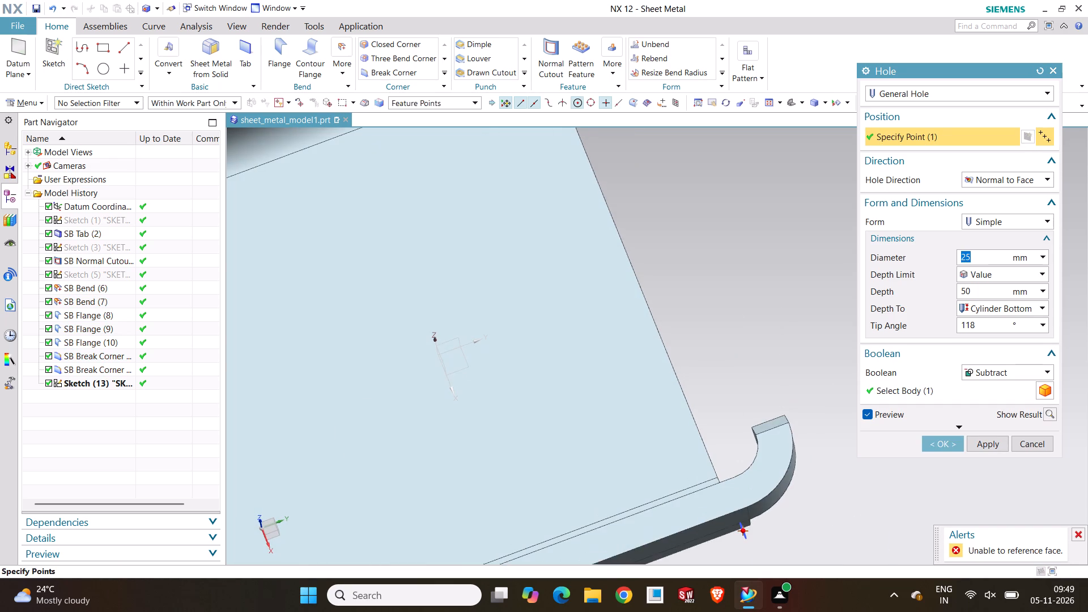
scroll(626, 243, up, 4)
scroll(571, 214, up, 1)
scroll(570, 214, down, 10)
scroll(539, 176, down, 5)
scroll(539, 171, up, 3)
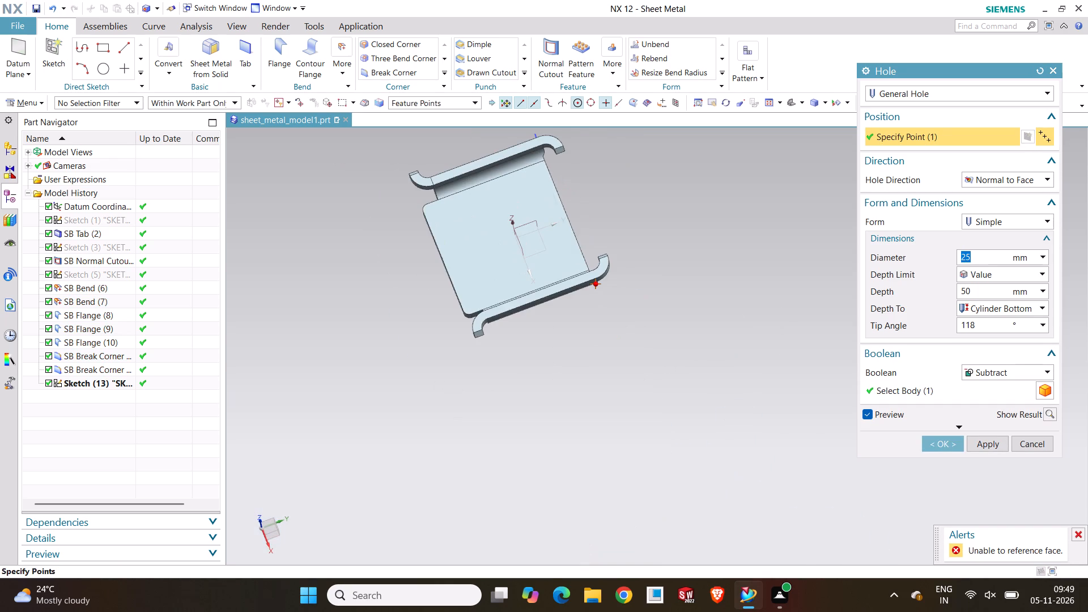
scroll(546, 153, up, 1)
middle_drag(546, 153, 544, 175)
scroll(528, 131, up, 2)
scroll(526, 128, down, 1)
scroll(528, 137, up, 3)
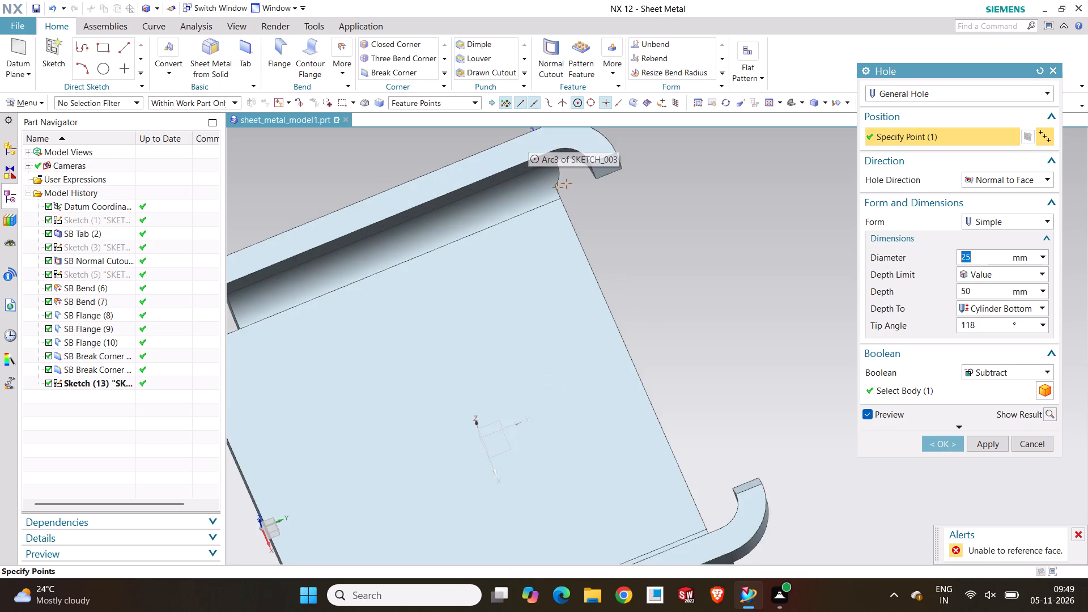
scroll(529, 138, down, 5)
click(528, 132)
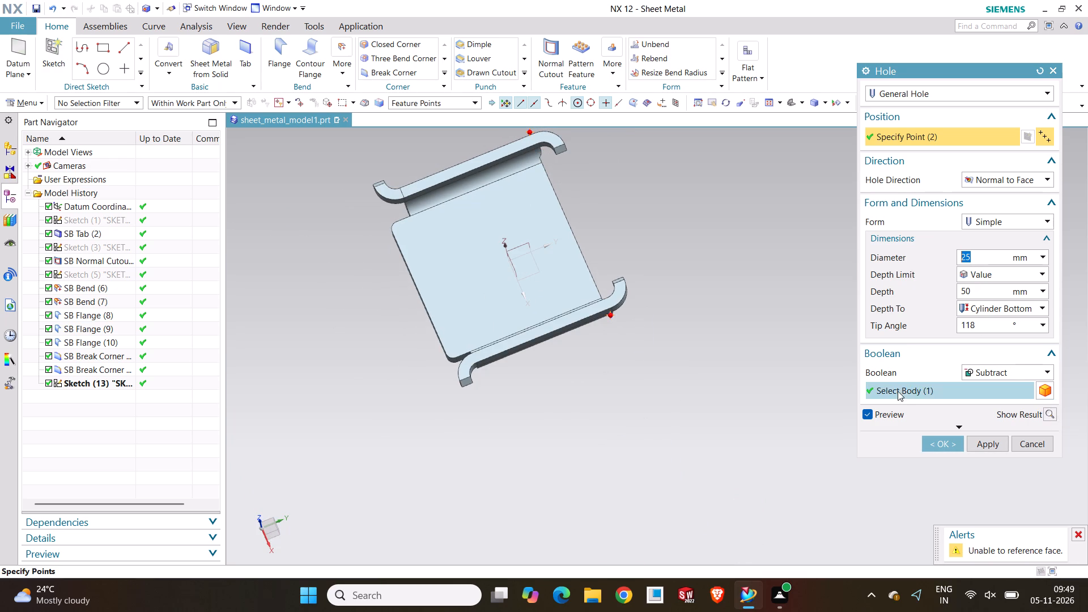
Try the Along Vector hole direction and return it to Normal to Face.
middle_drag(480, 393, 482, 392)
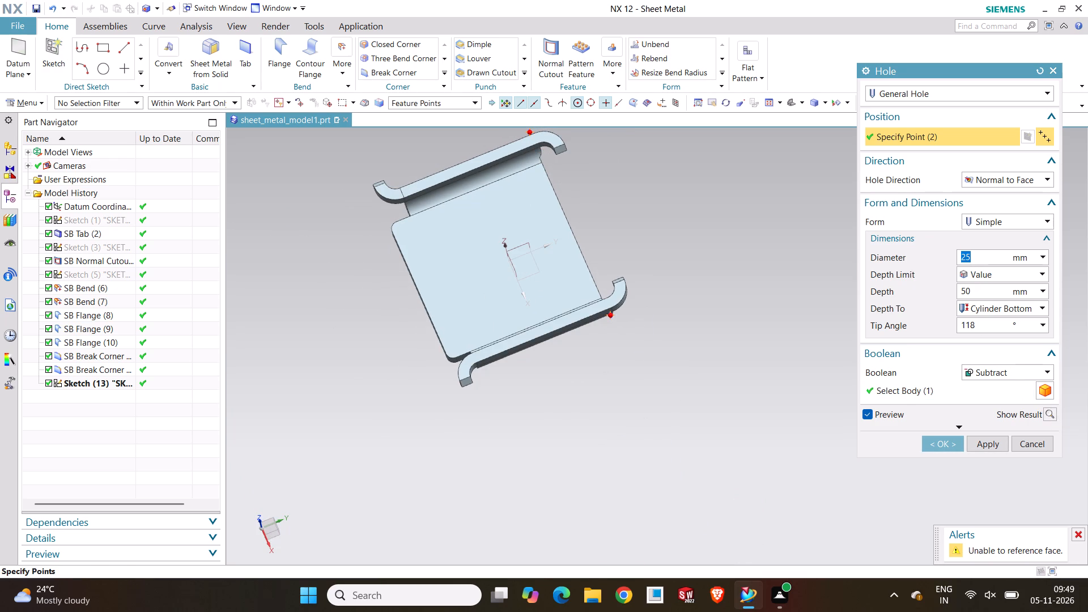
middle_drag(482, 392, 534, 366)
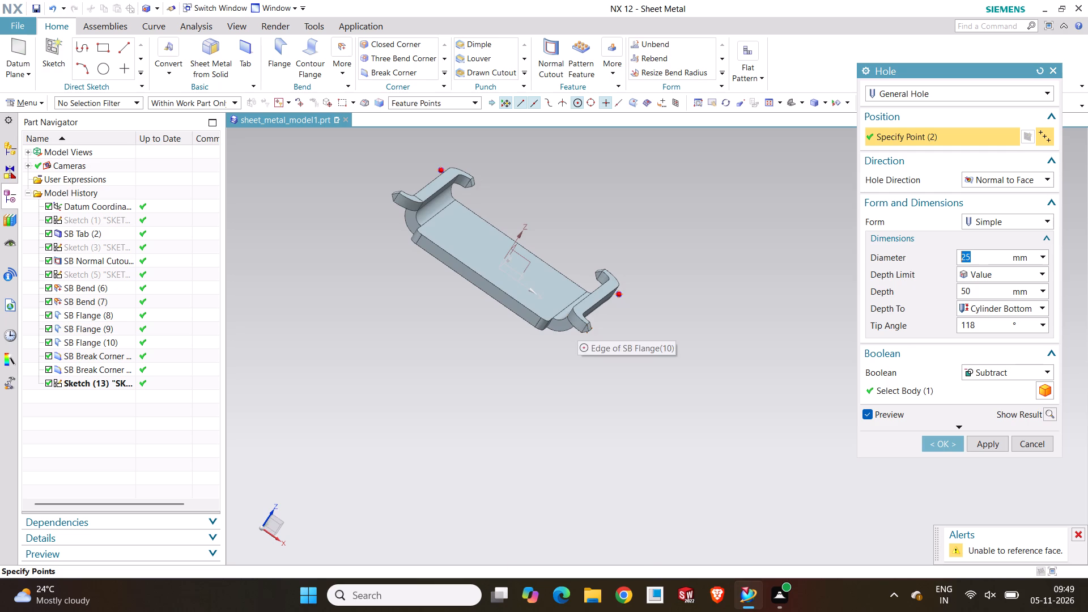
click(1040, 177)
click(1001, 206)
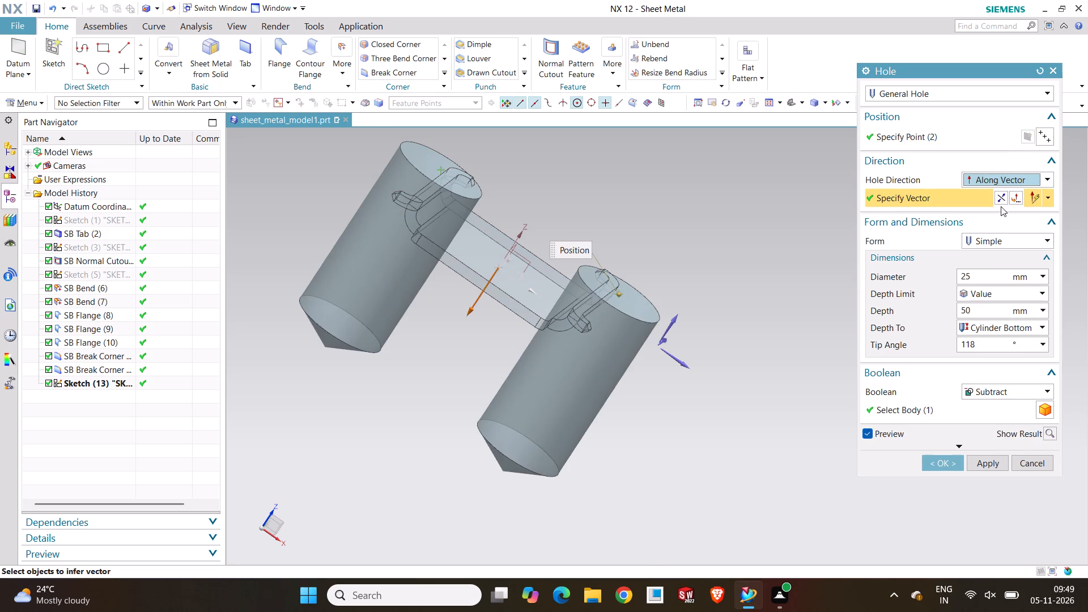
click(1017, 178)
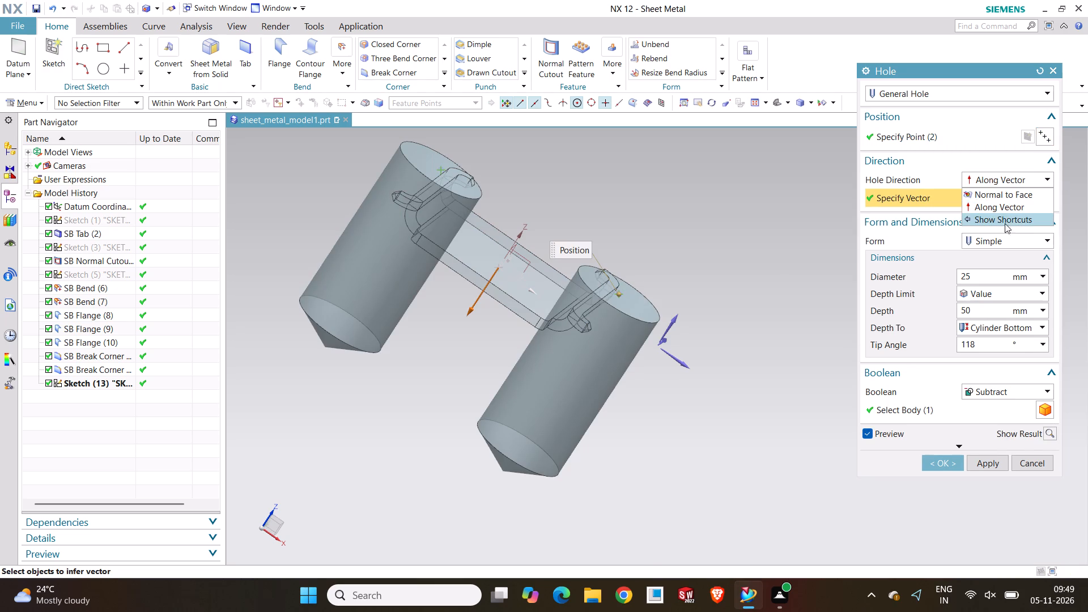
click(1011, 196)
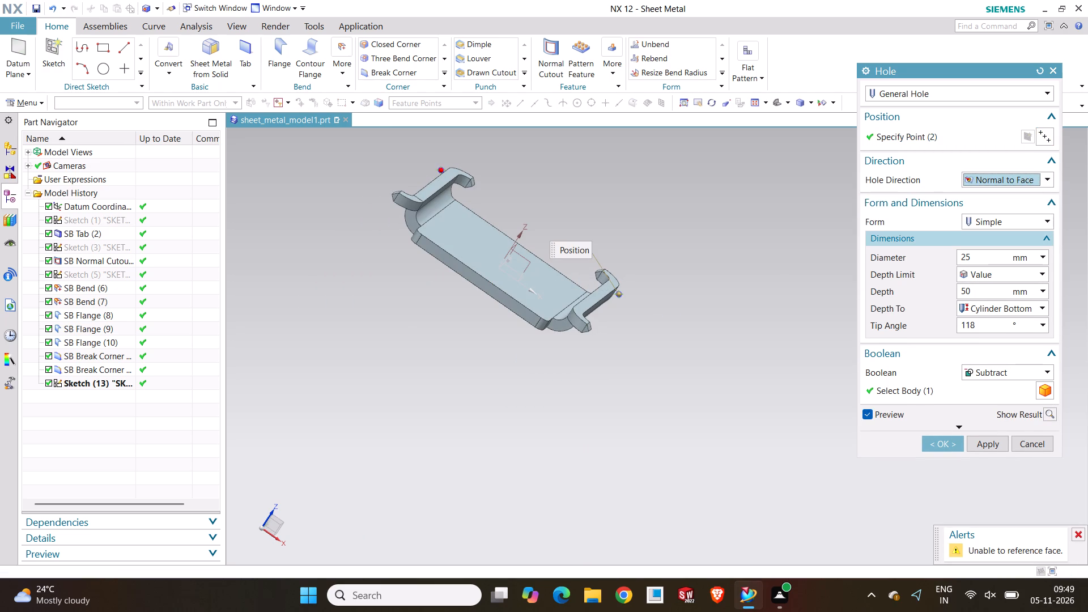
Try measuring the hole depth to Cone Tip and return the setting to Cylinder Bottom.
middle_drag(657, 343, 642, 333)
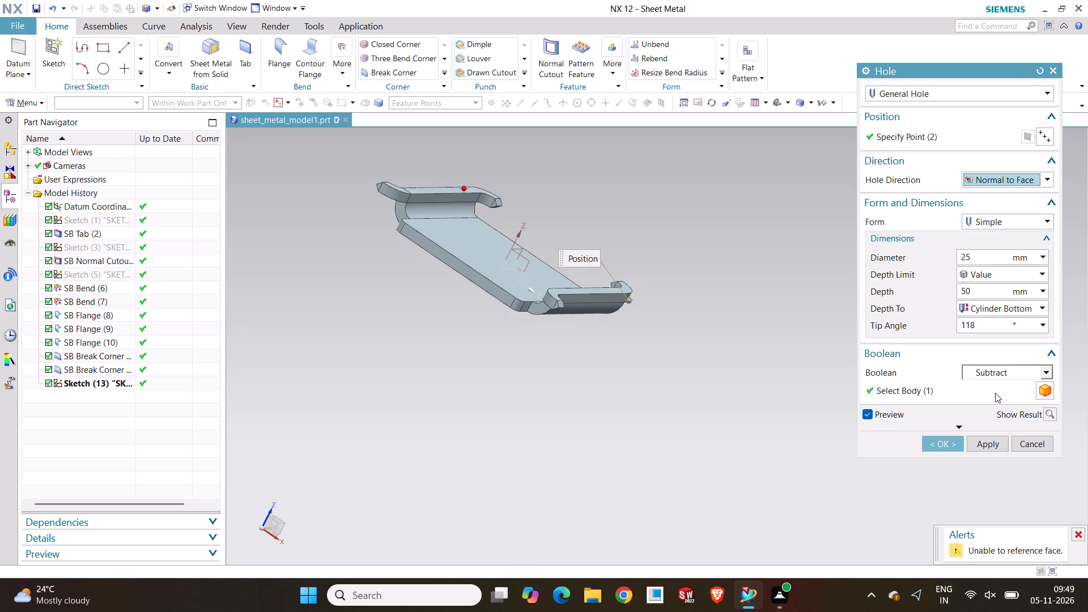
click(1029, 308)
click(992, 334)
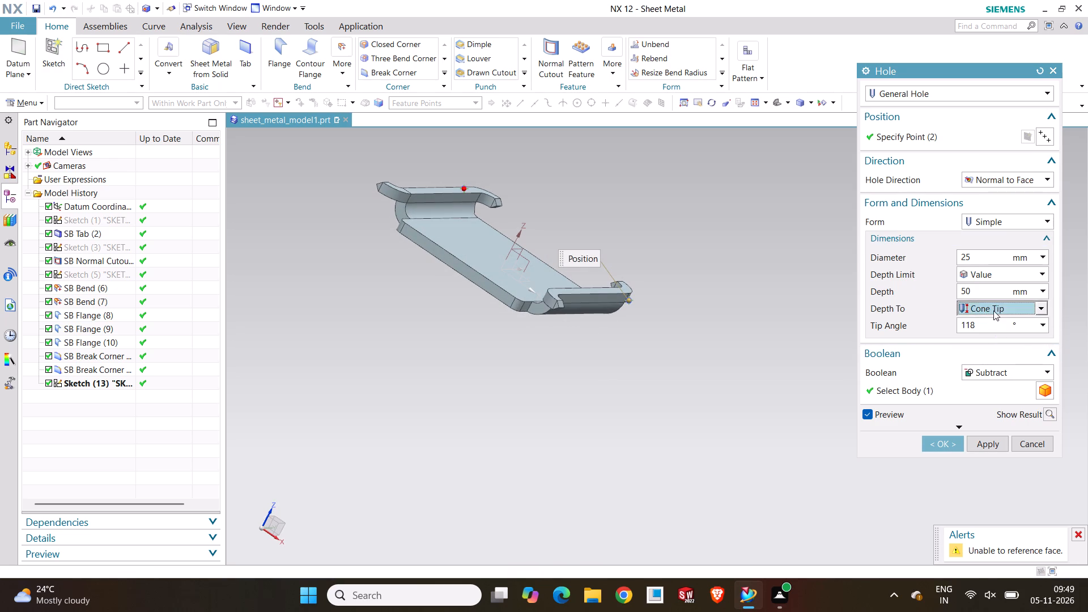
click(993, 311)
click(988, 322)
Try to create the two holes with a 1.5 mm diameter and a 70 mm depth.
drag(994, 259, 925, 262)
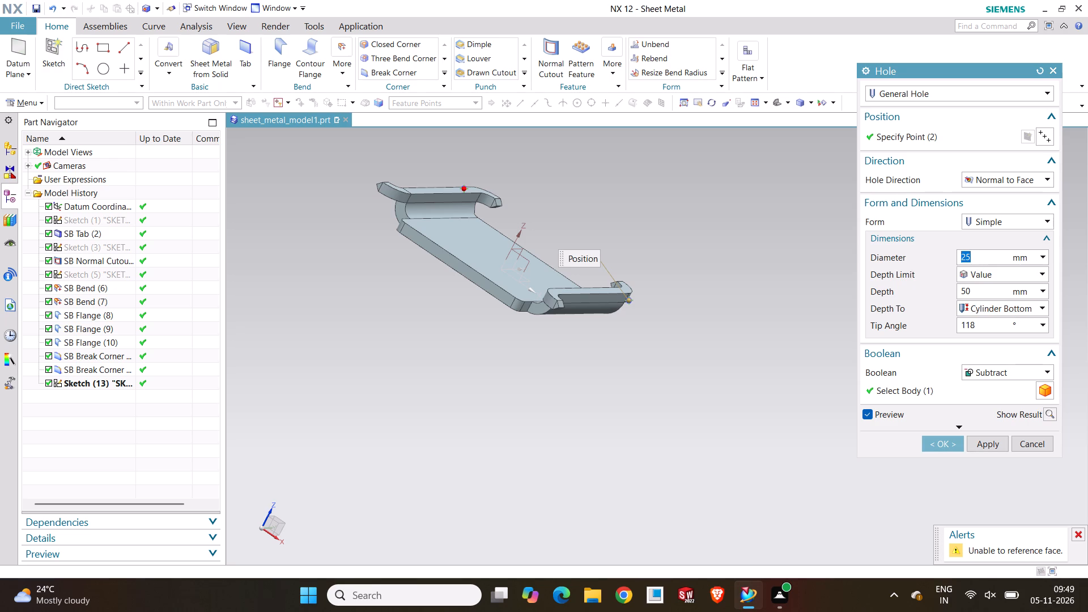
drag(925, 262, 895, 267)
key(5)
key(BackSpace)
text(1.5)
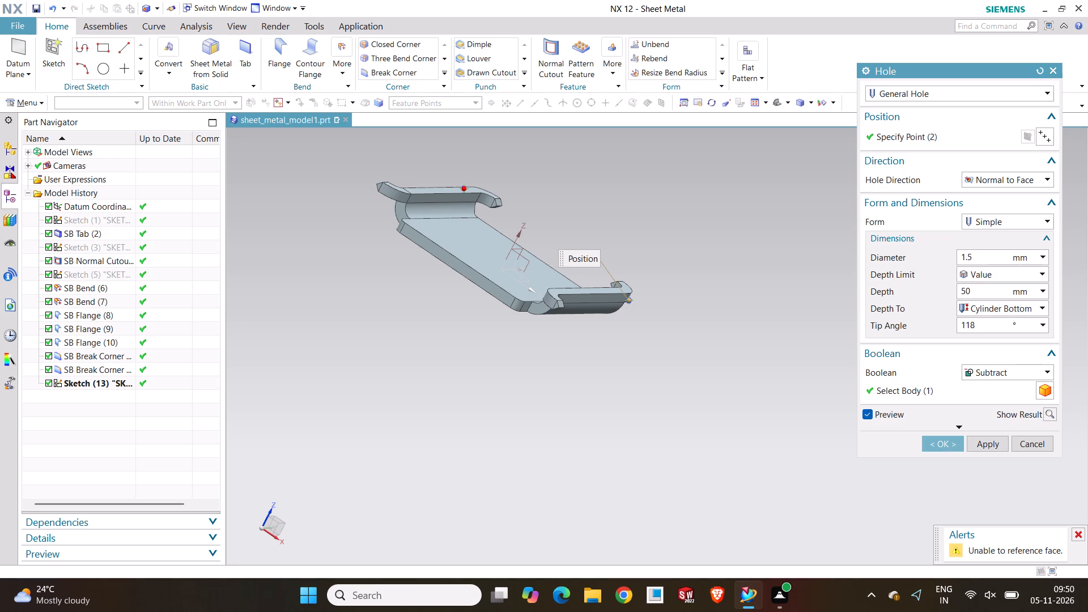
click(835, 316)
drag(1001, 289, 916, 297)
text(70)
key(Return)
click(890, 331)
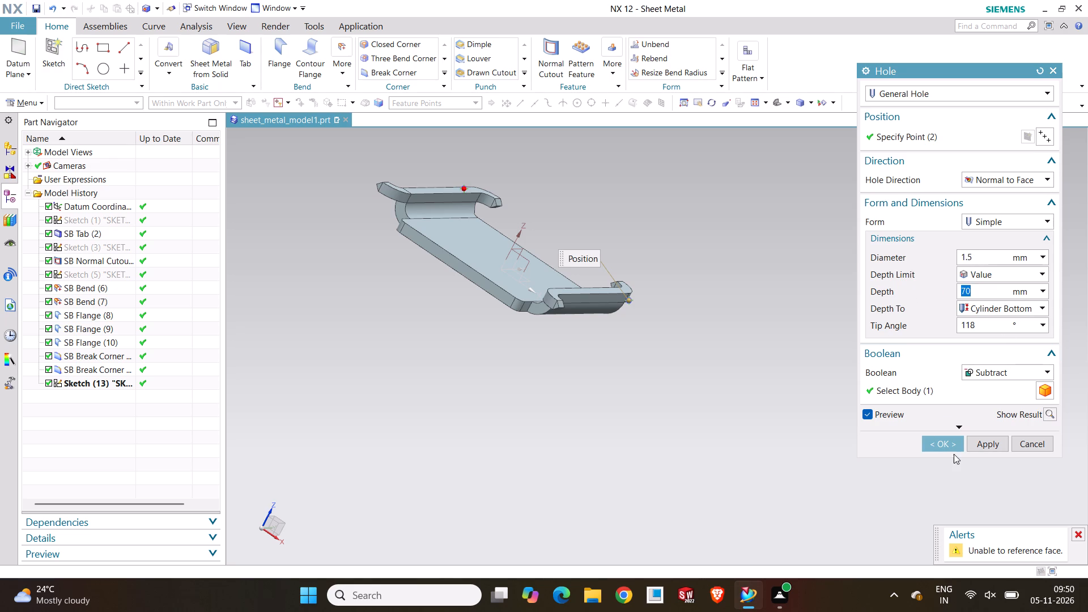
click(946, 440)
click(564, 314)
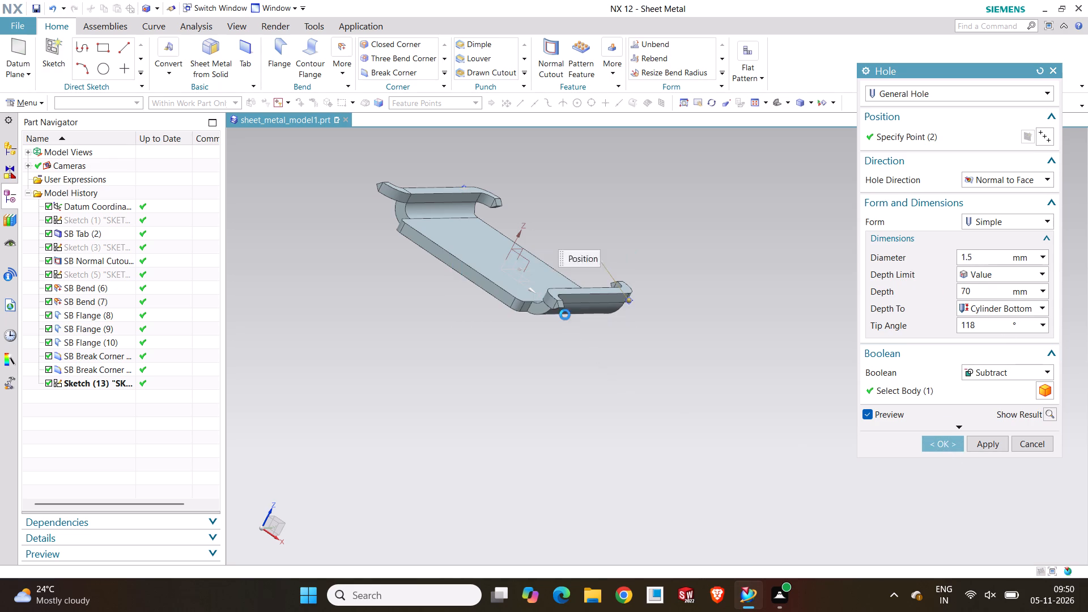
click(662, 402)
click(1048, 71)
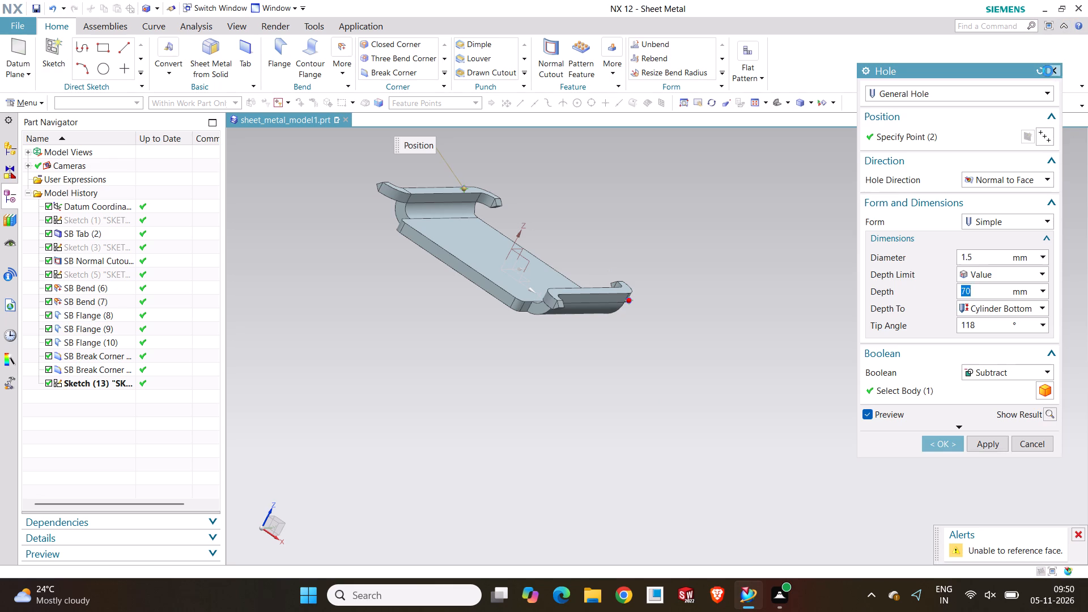
Undo the flange-tip circle dimensions, the circles and their sketch, back to the last Break Corner feature.
key(ctrl+z)
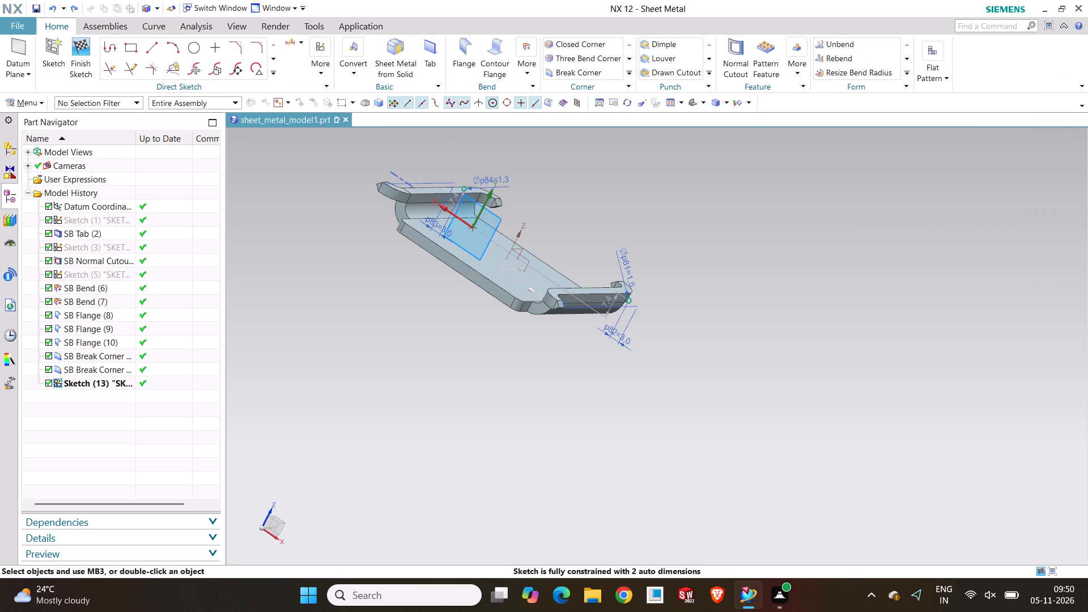
middle_drag(571, 384, 616, 402)
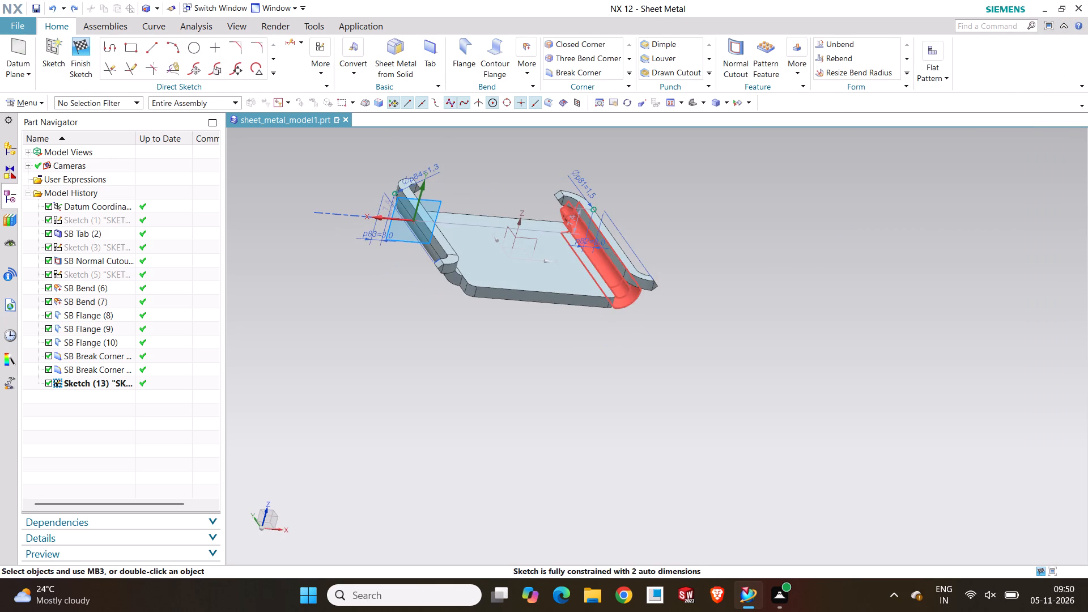
key(ctrl+z)
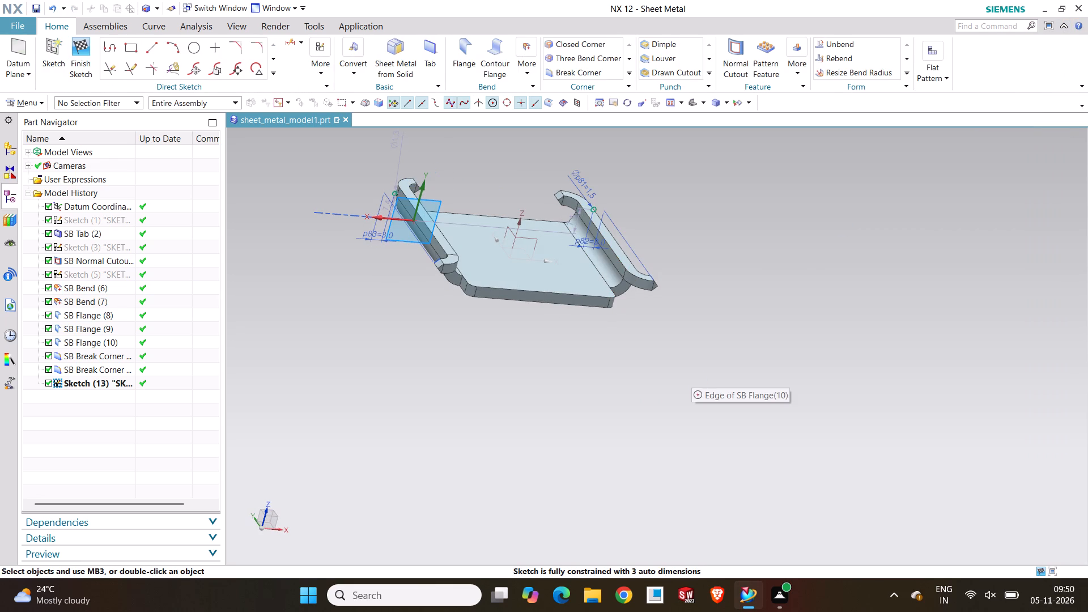
key(ctrl+z)
key(ctrl+z)
key(ctrl+z)
key(ctrl+z)
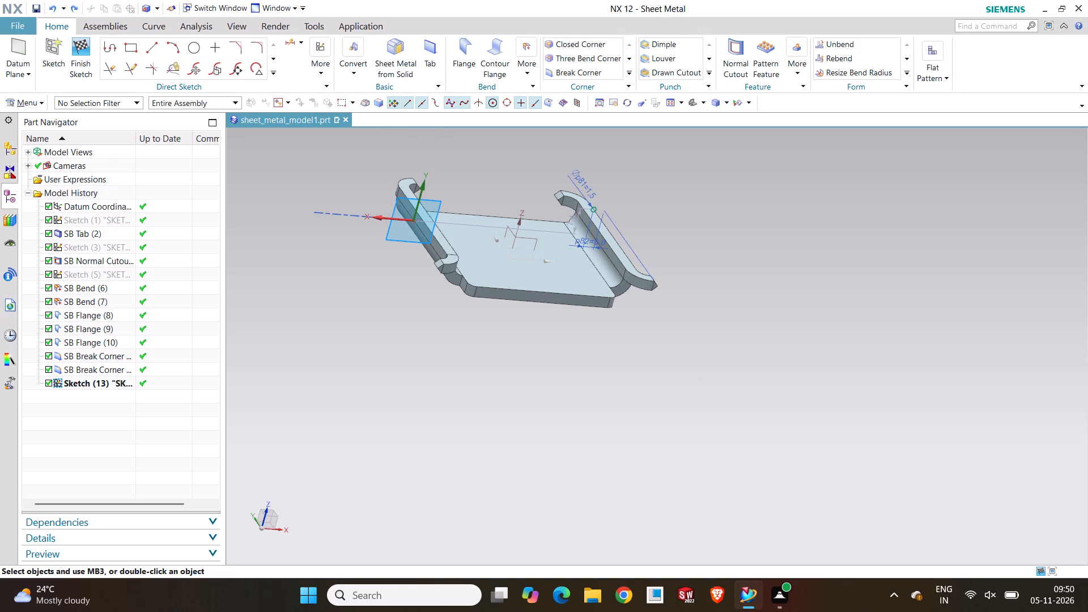
key(ctrl+z)
key(ctrl+z)
key(ctrl+z)
key(ctrl+z)
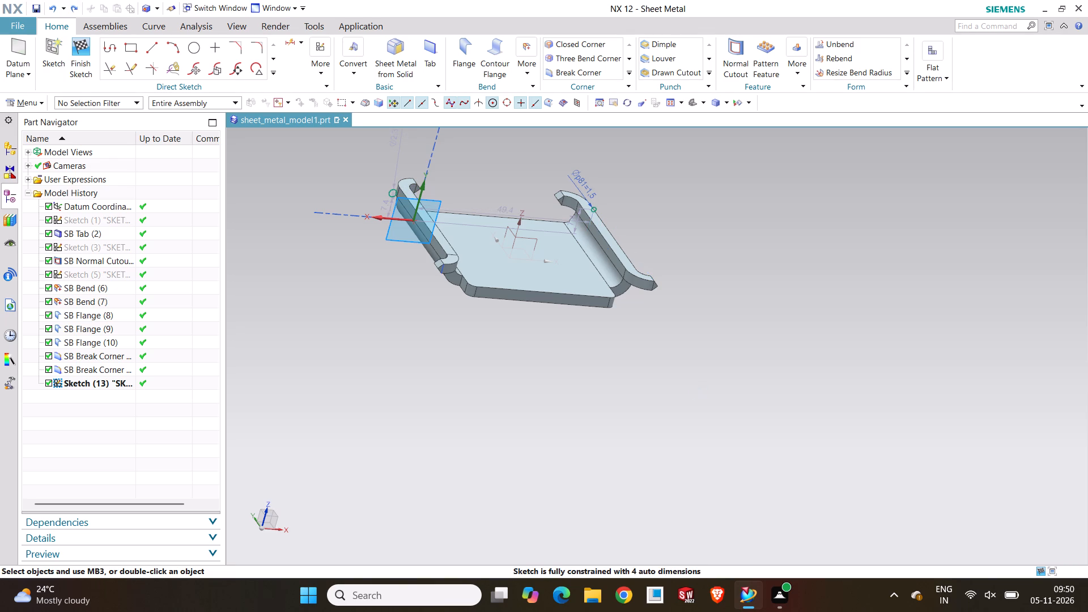
key(ctrl+z)
key(ctrl+z)
key(ctrl+z)
key(ctrl+z)
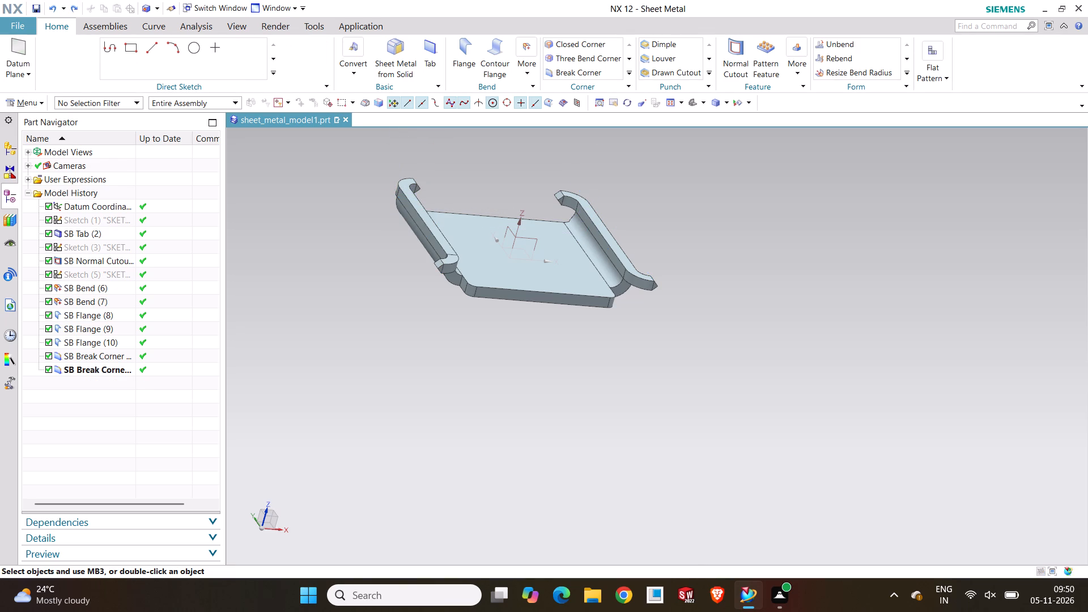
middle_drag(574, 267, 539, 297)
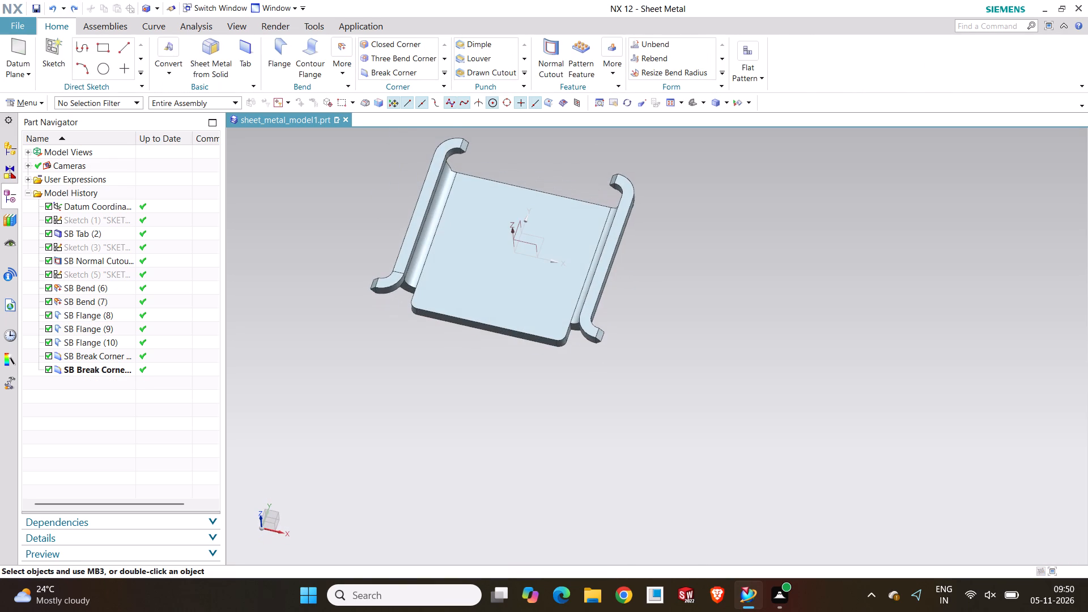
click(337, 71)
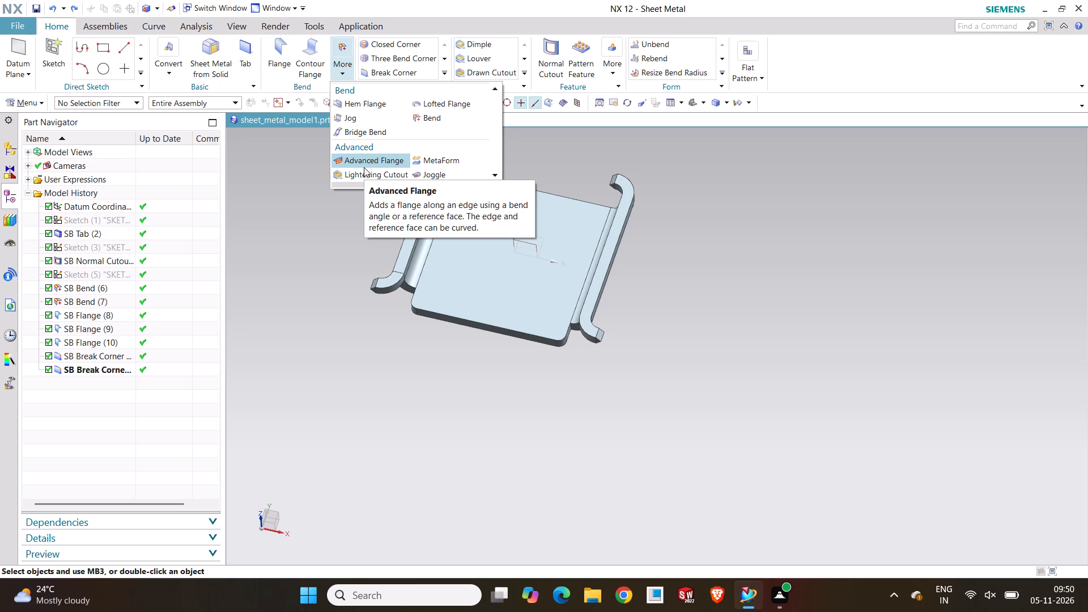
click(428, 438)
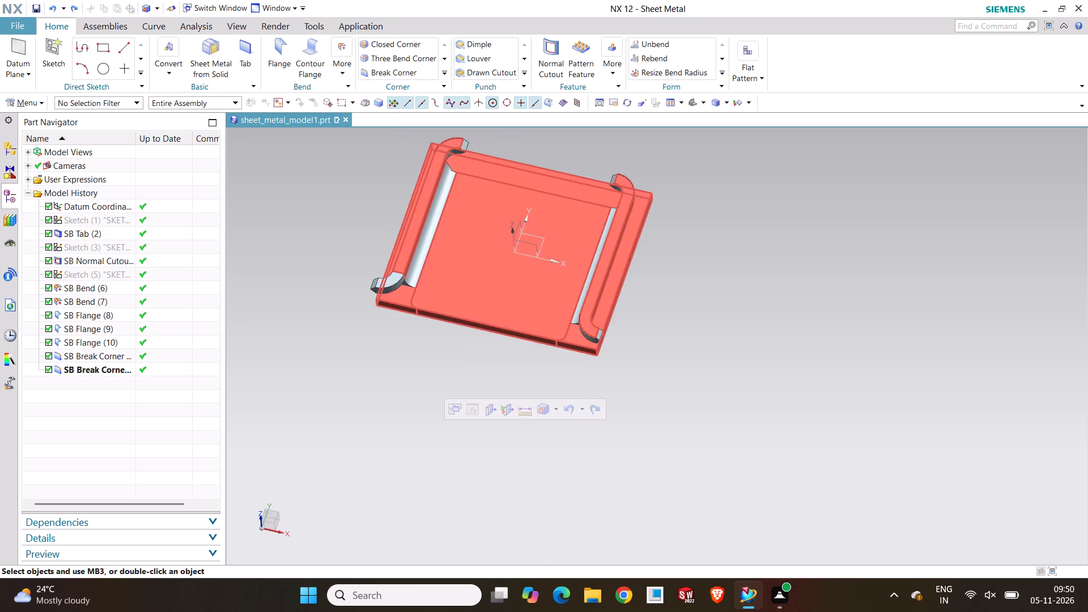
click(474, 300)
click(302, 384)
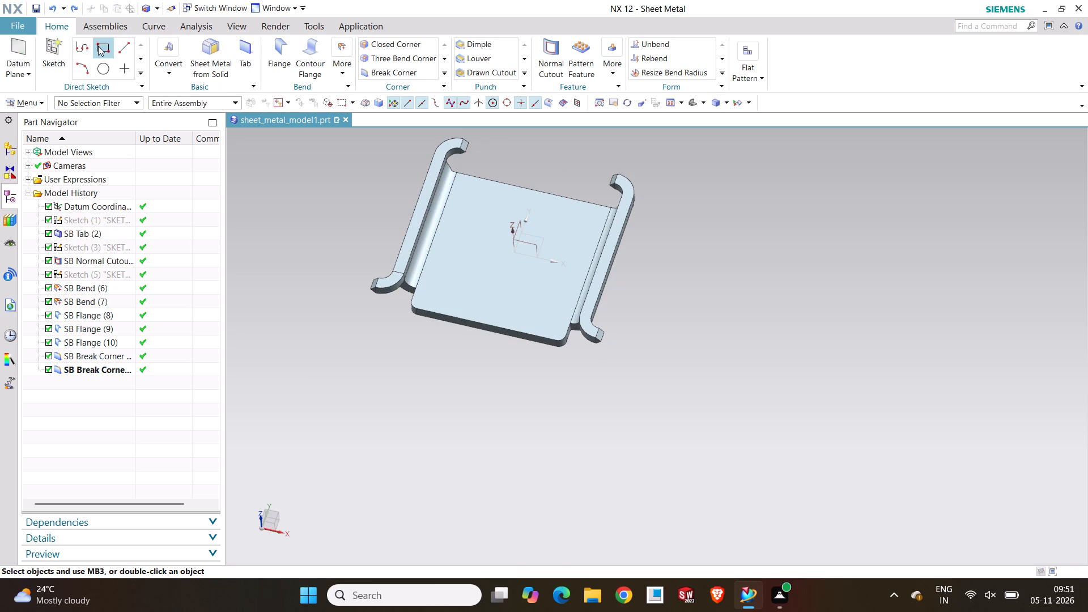
Create a sketch on the large flat inner face of the tab, between the two bent side flanges.
click(40, 44)
click(44, 50)
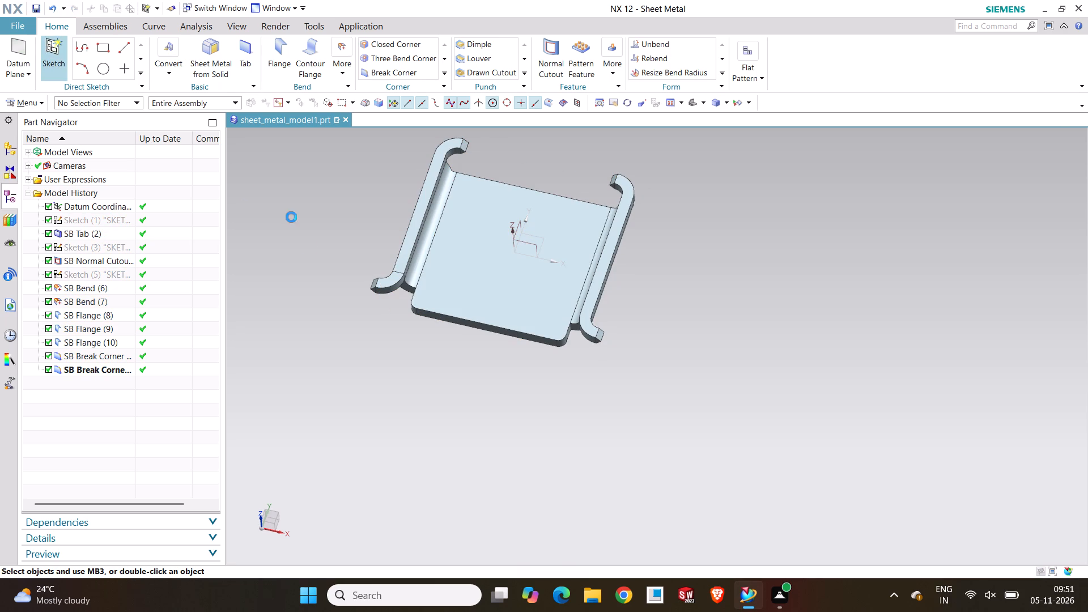
click(471, 282)
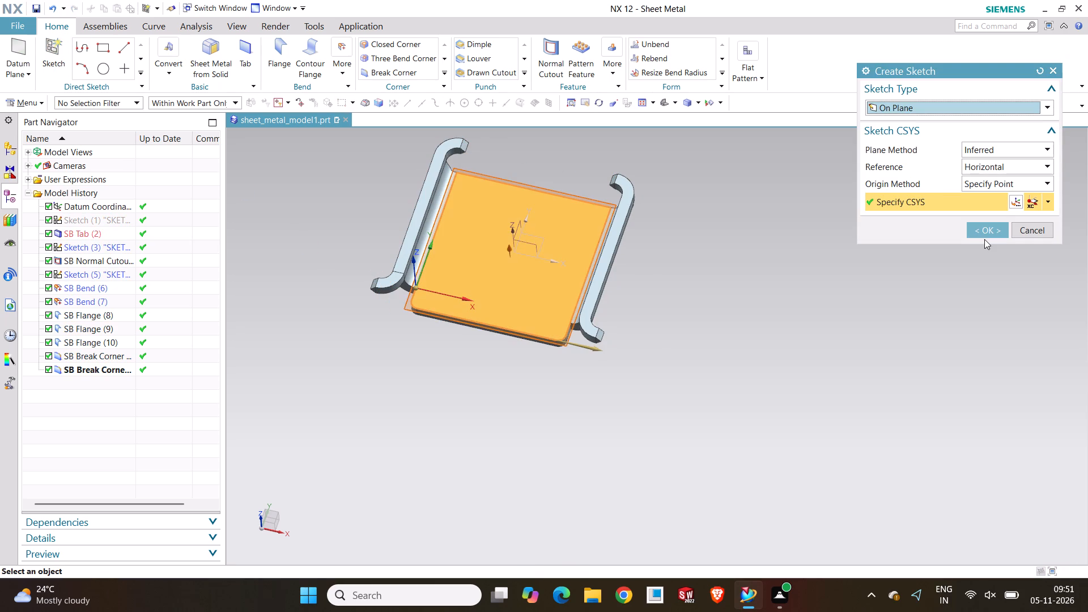
click(984, 235)
Sketch four circles, one near each corner of the tab face, making the upper-left one about 8.9 mm in diameter.
scroll(762, 252, up, 2)
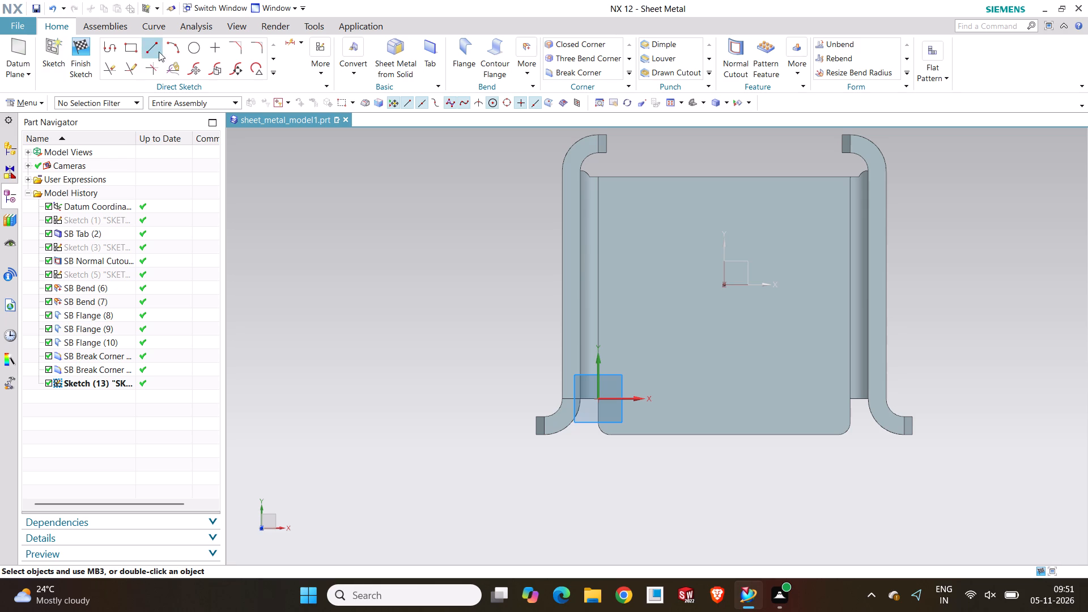
click(195, 41)
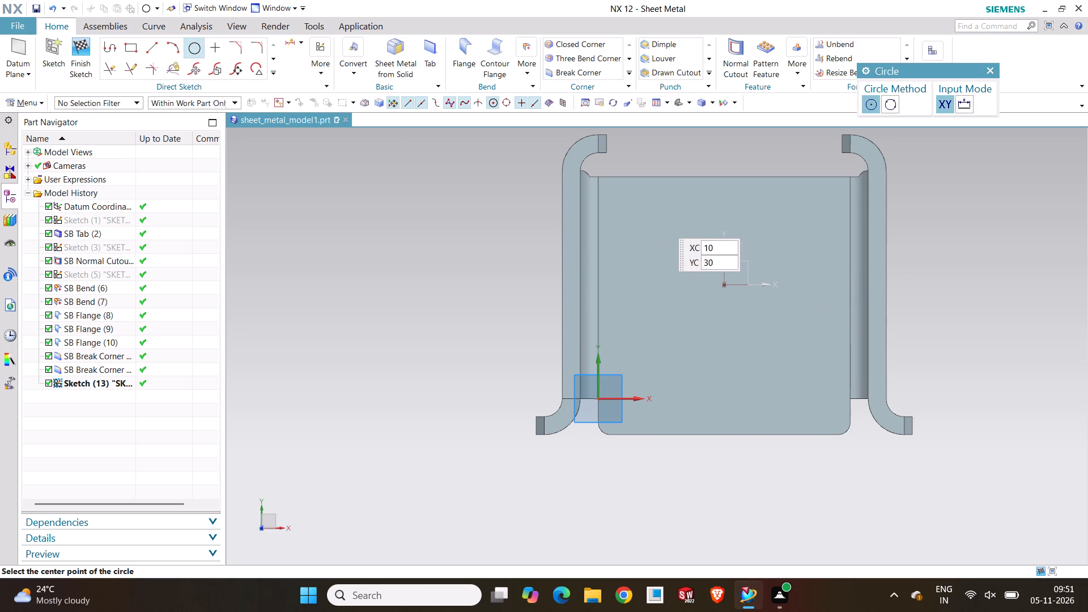
click(643, 218)
click(644, 245)
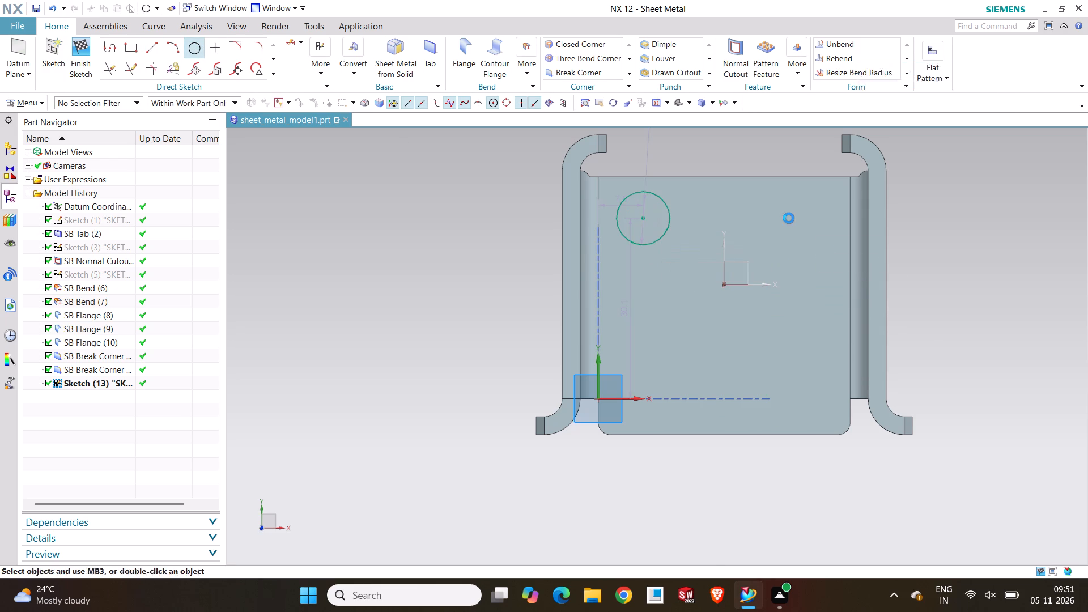
click(809, 219)
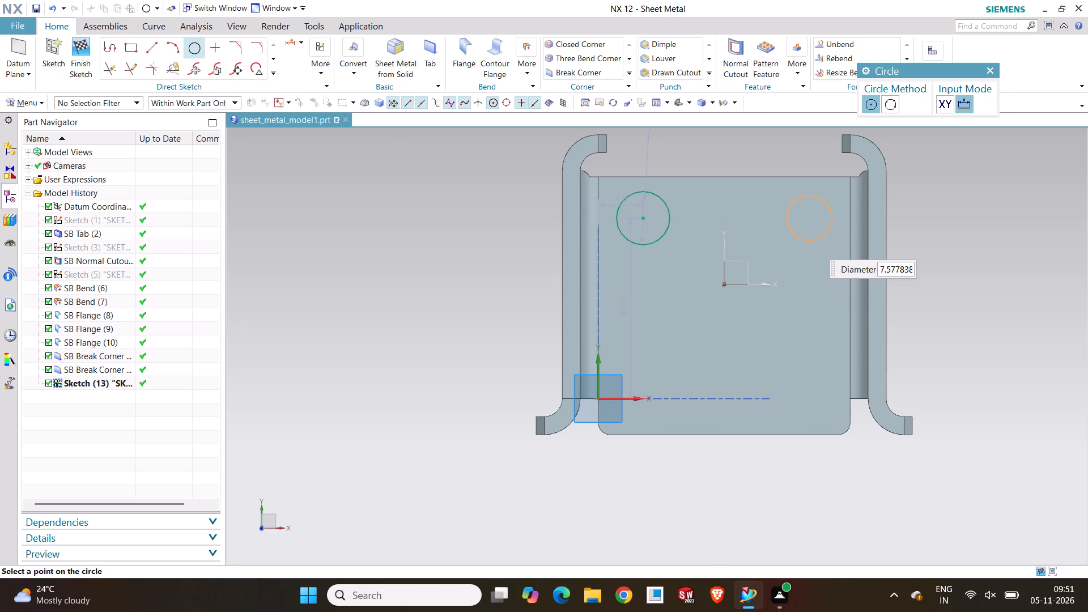
click(808, 250)
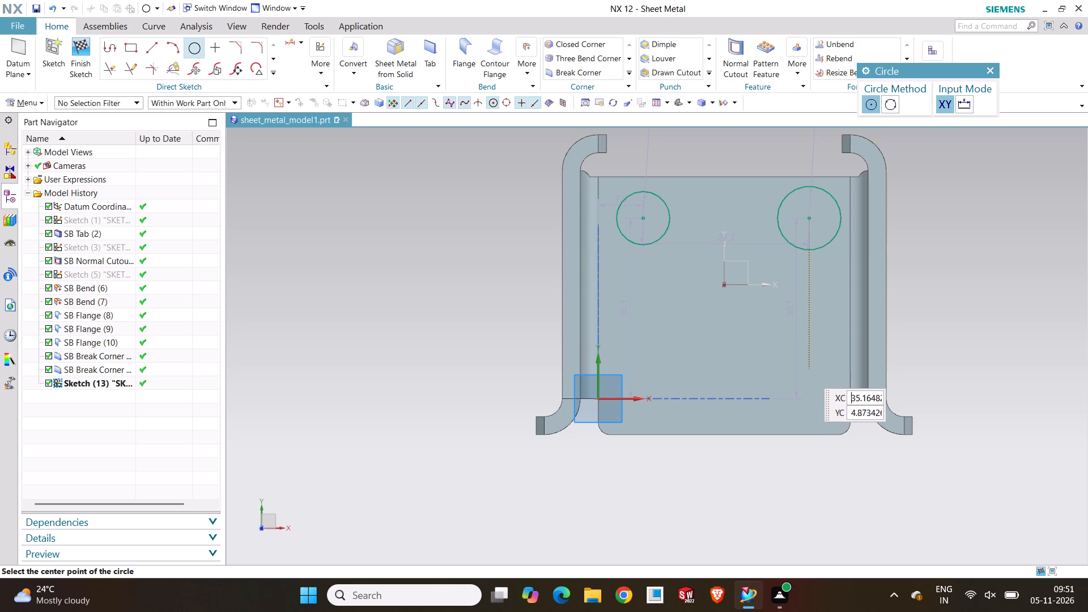
click(811, 383)
click(814, 408)
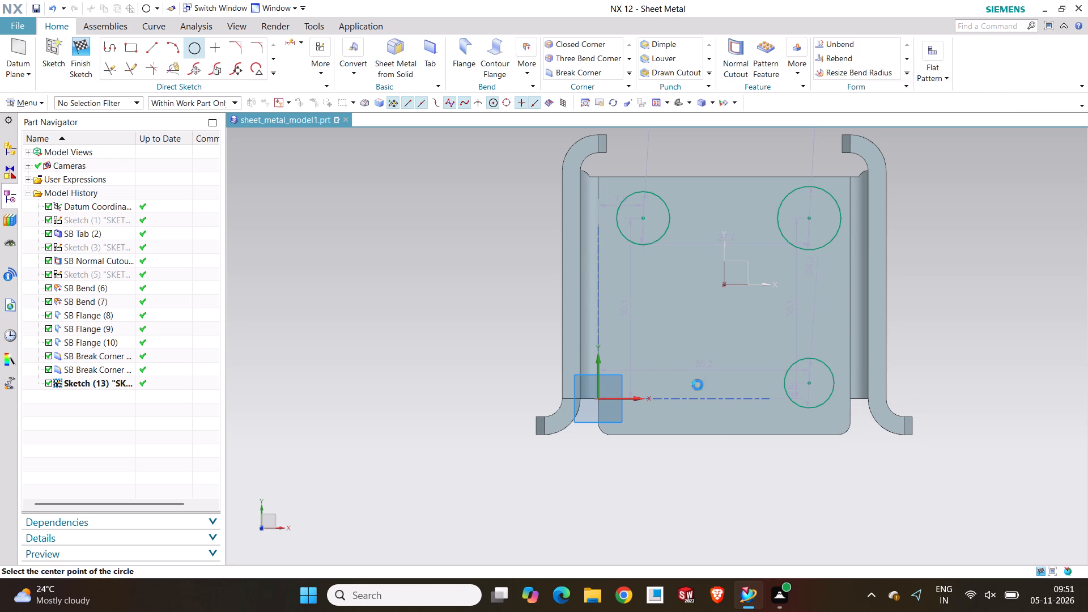
click(614, 381)
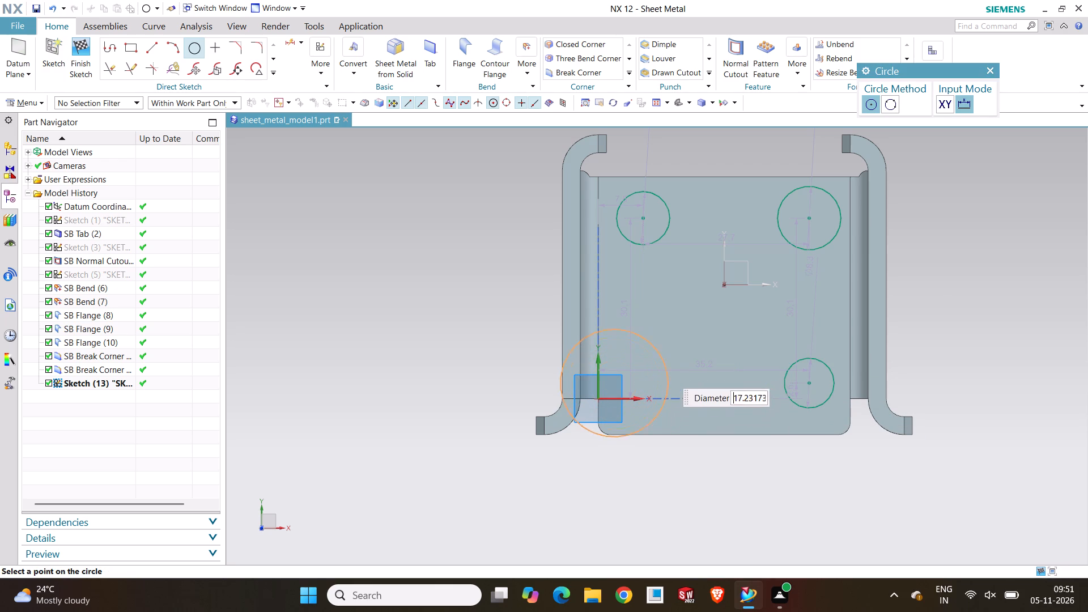
click(628, 373)
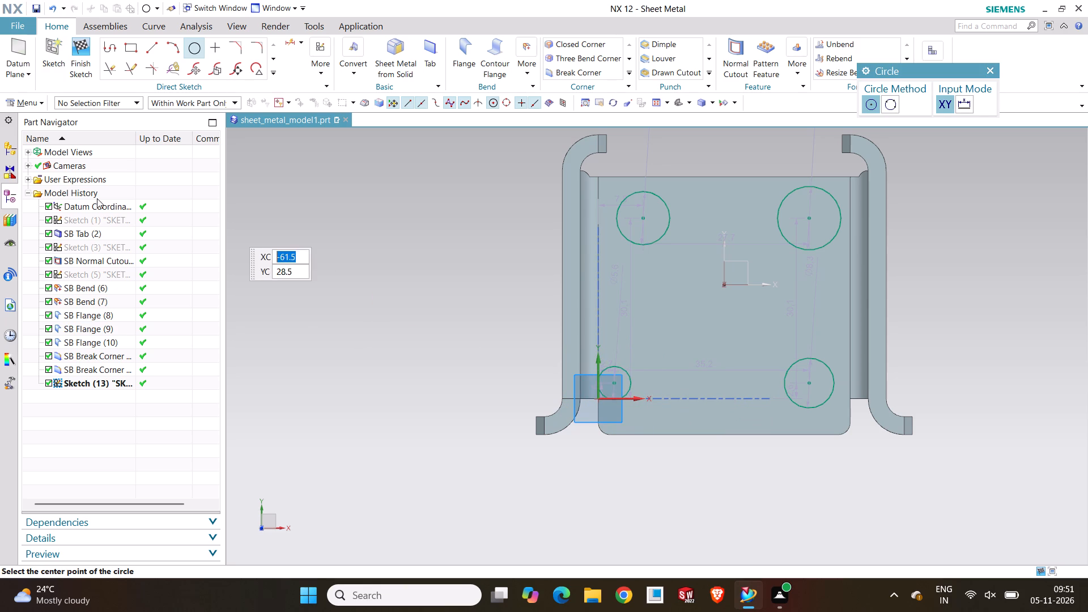
click(991, 75)
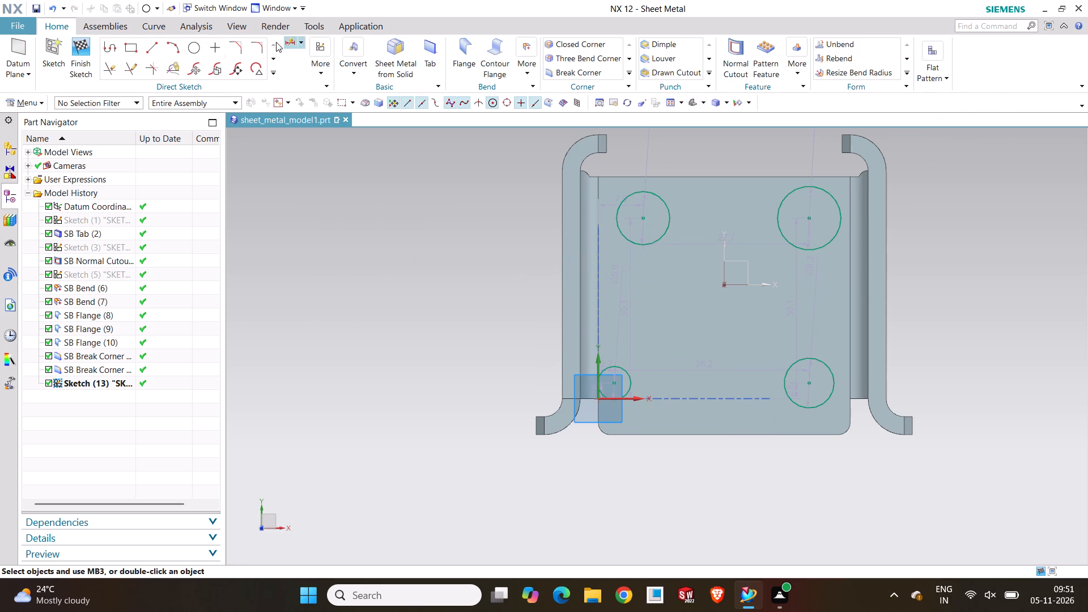
Add a diameter dimension of 10 mm to the upper-left circle with Rapid Dimension.
click(292, 44)
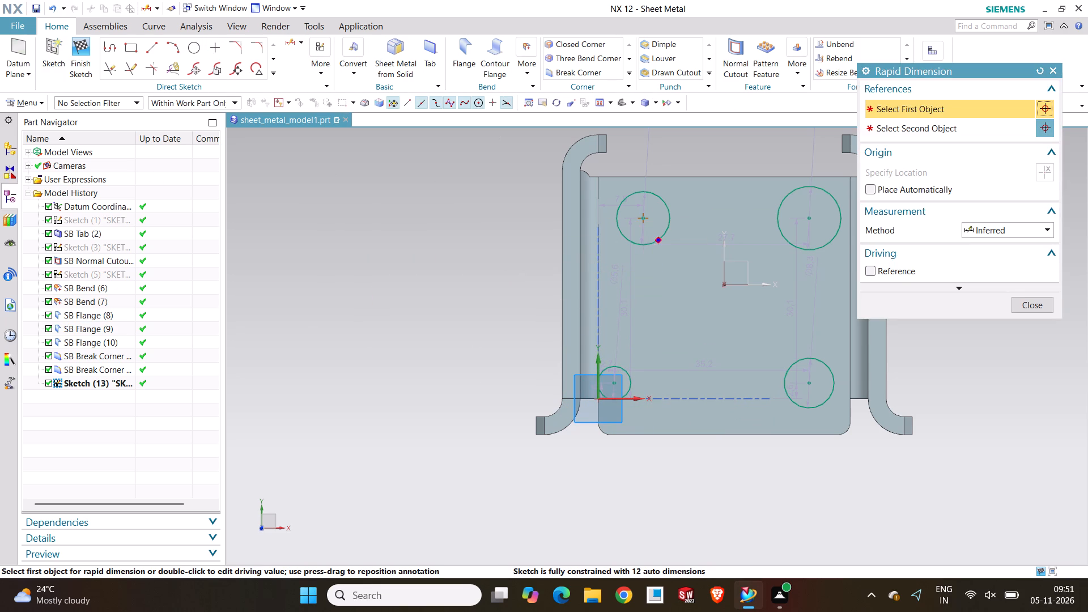
click(666, 239)
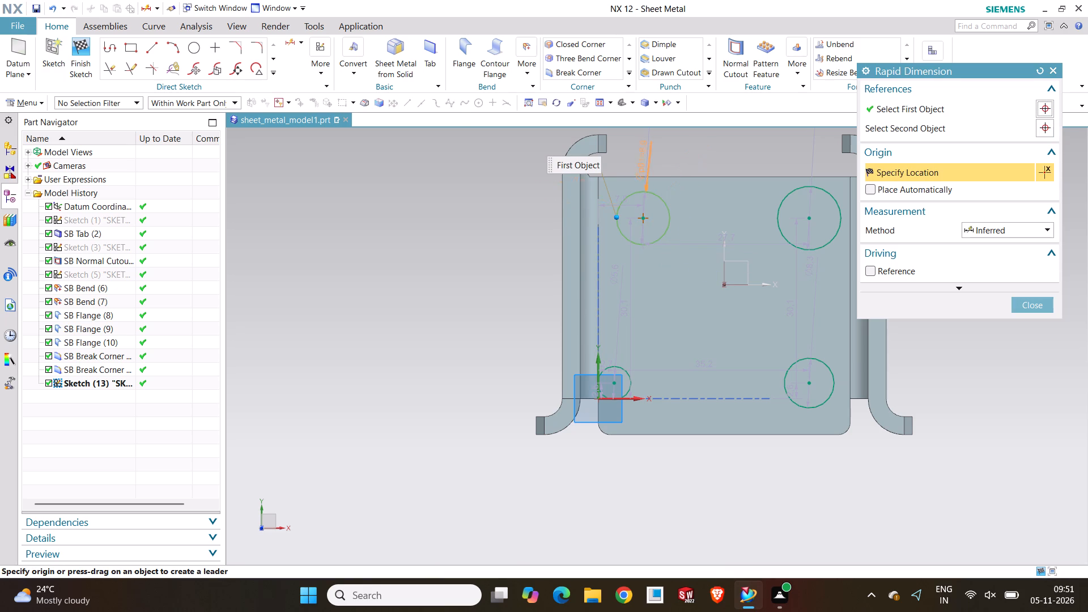
click(438, 211)
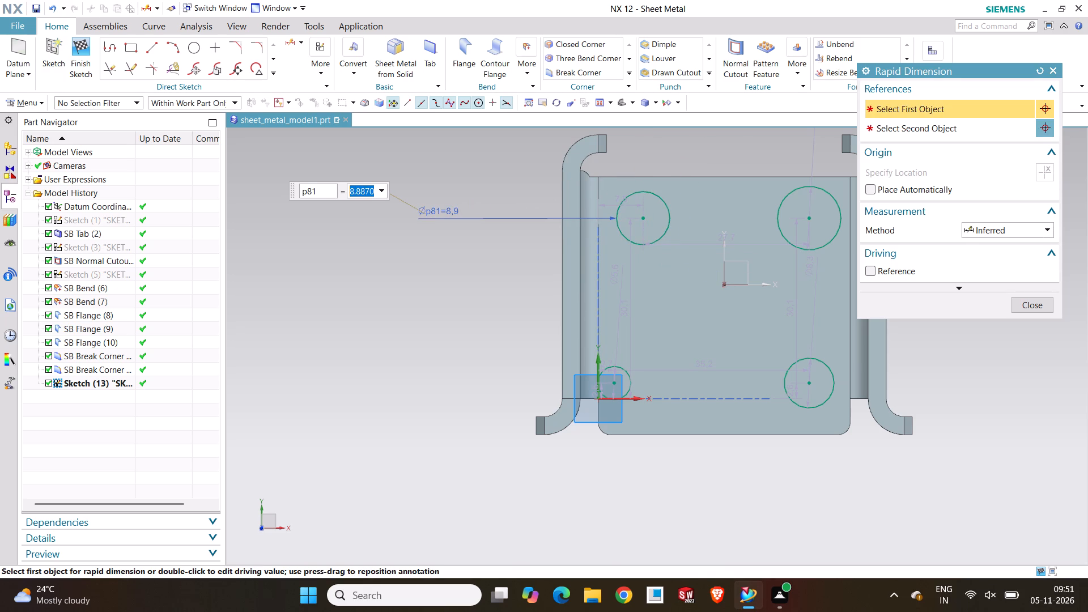
text(10)
key(Return)
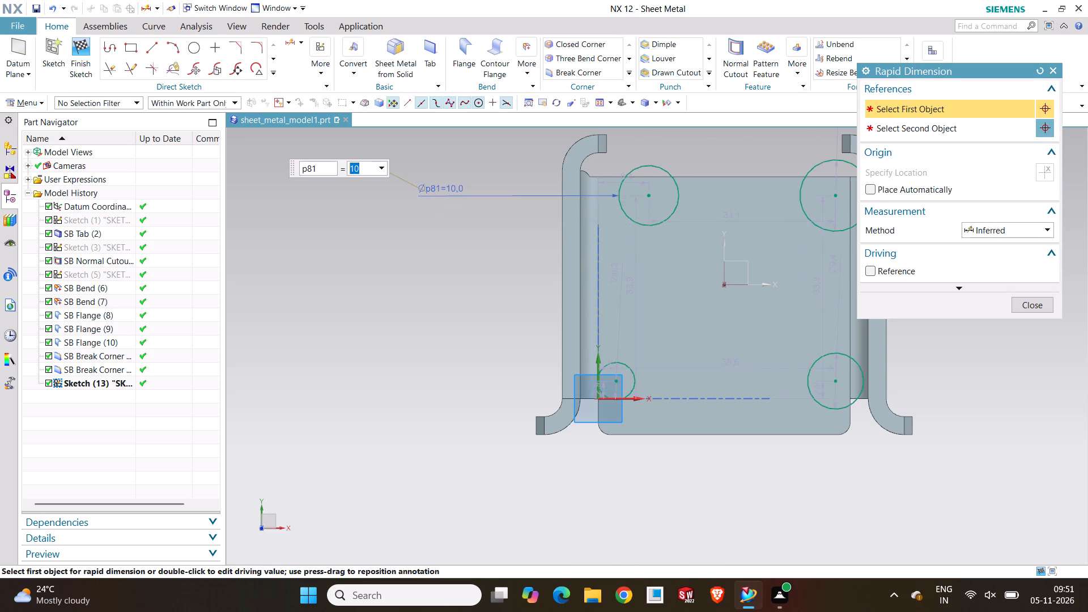
Set the upper-left circle's diameter dimension to 8 mm.
scroll(438, 211, up, 1)
double_click(451, 184)
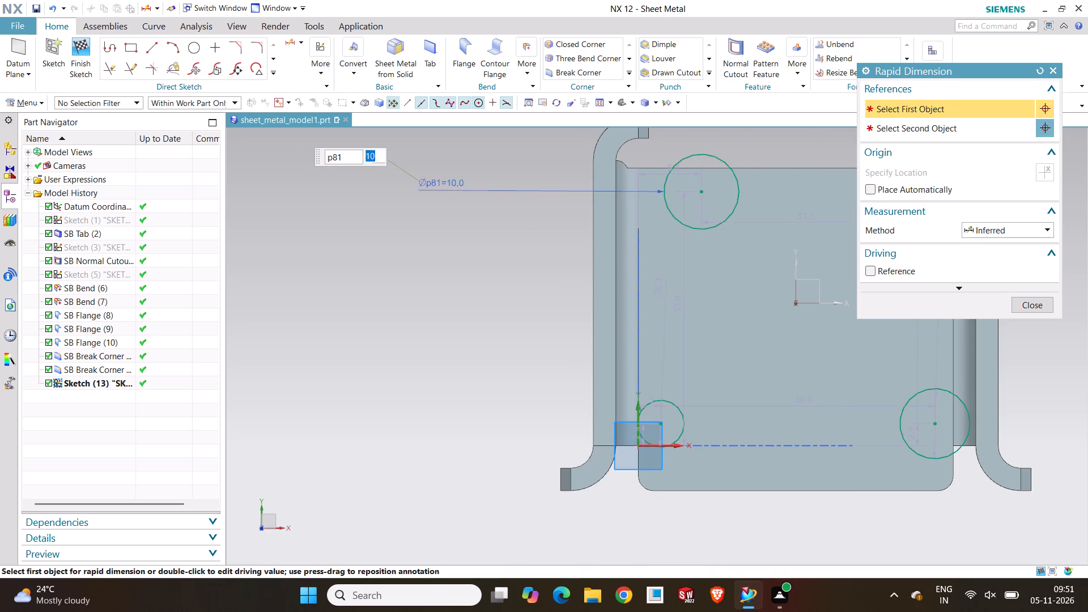
key(8)
key(Return)
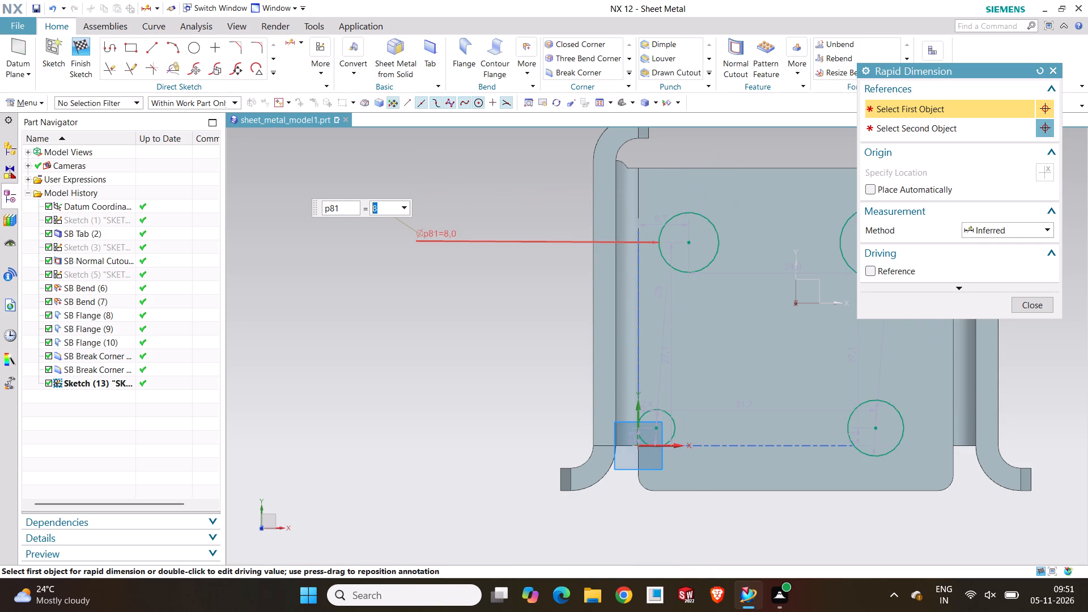
Add an 8 mm diameter dimension to the upper-right circle with Rapid Dimension.
click(843, 235)
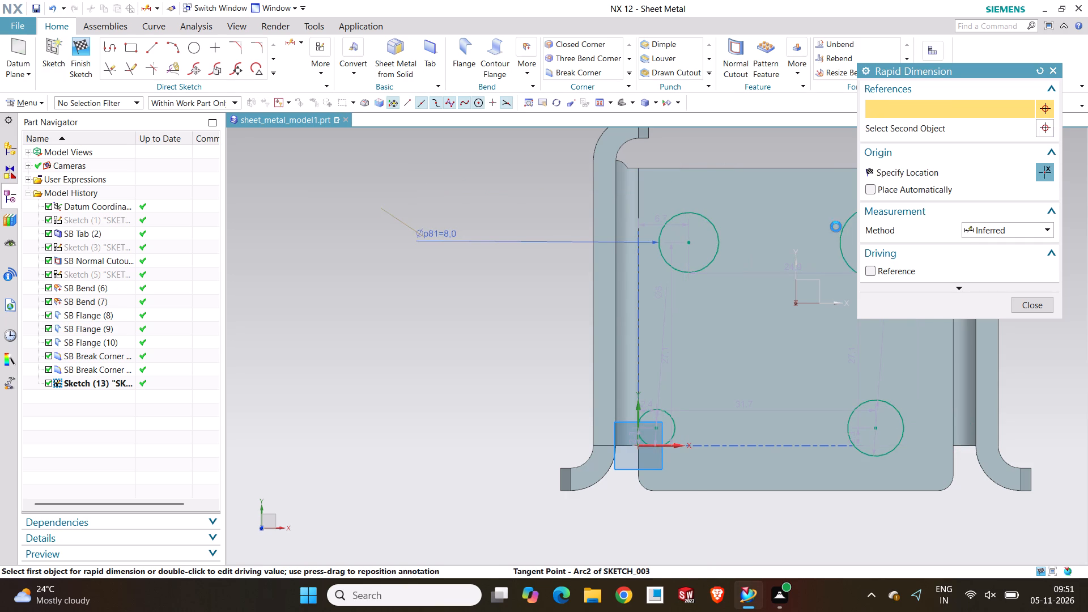
click(481, 182)
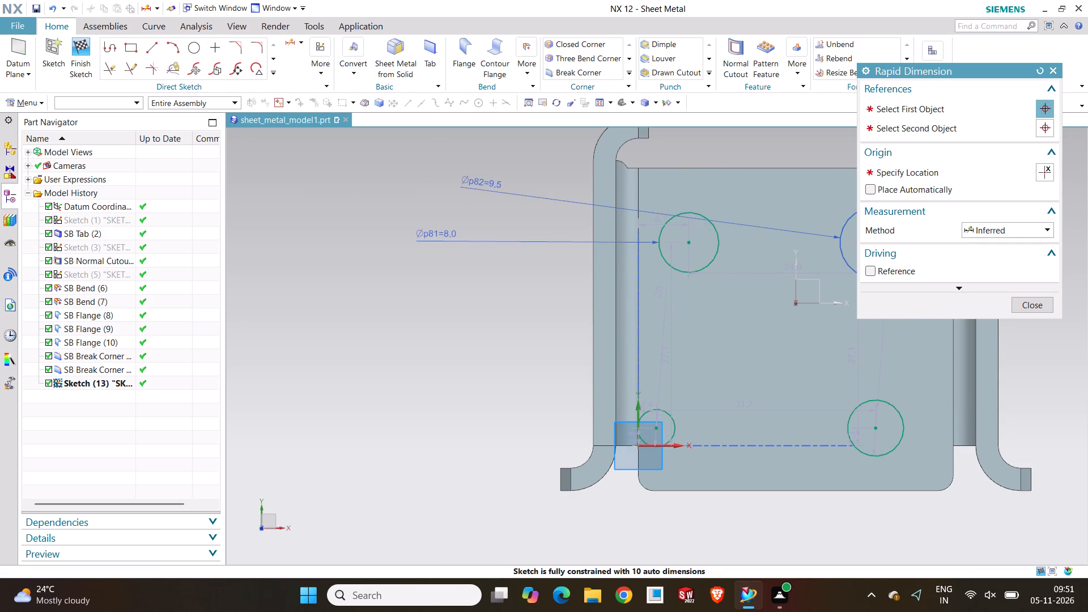
key(8)
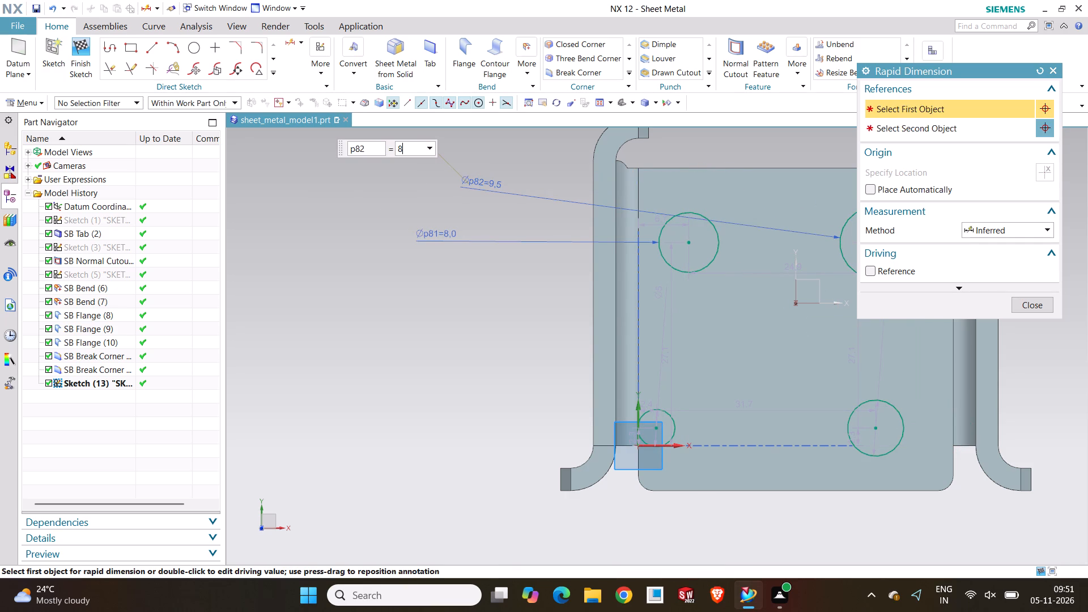
key(Return)
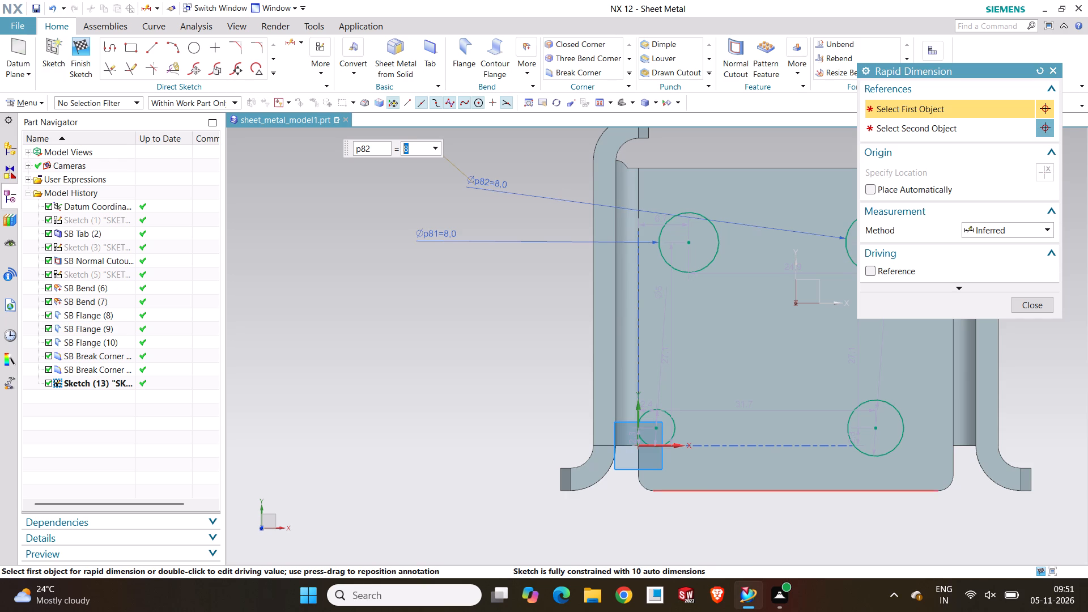
Add a 5 mm diameter dimension to the lower-right circle.
click(897, 447)
click(958, 532)
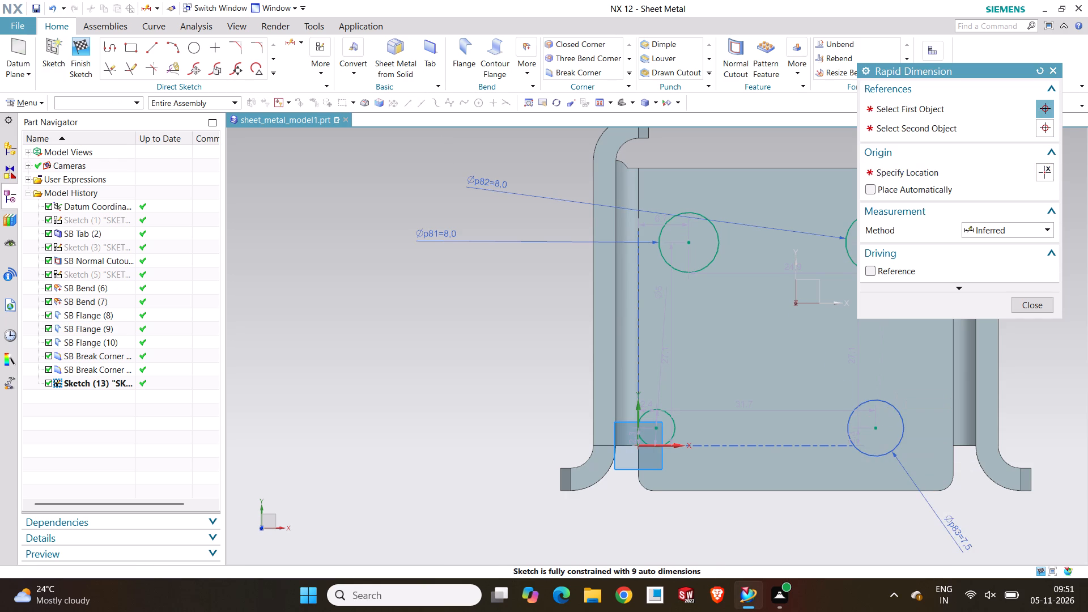
key(5)
key(Return)
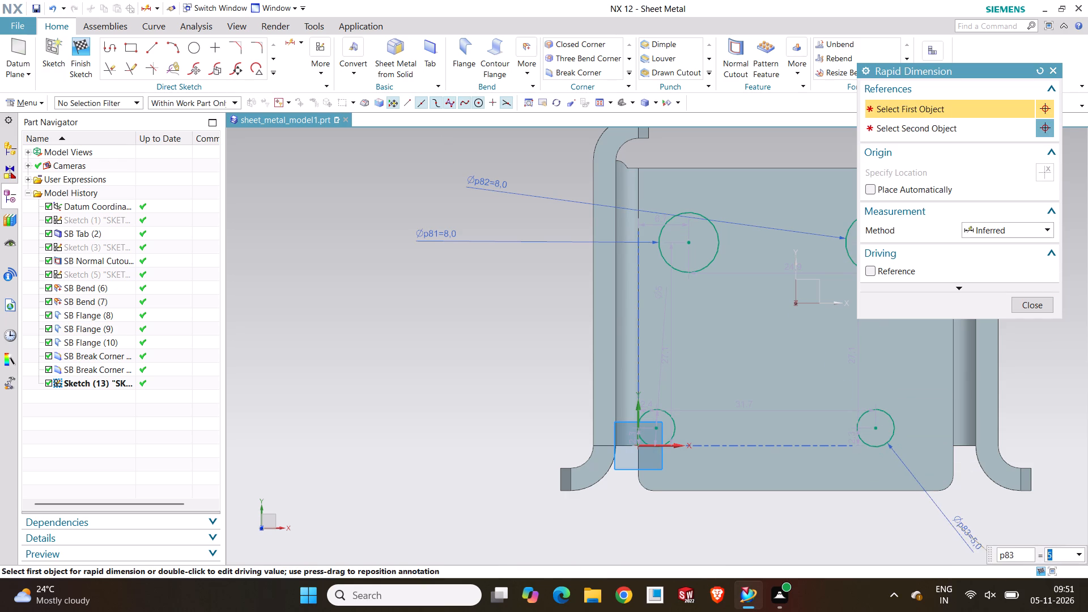
click(908, 551)
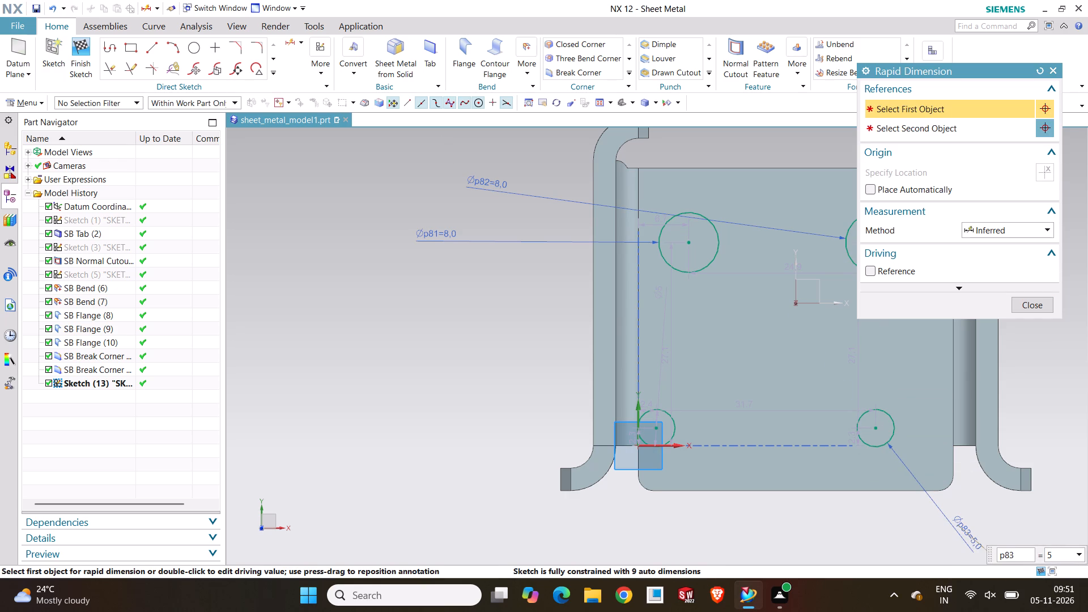
Add a 5 mm diameter dimension to the lower-left circle and leave Rapid Dimension.
click(674, 424)
click(470, 448)
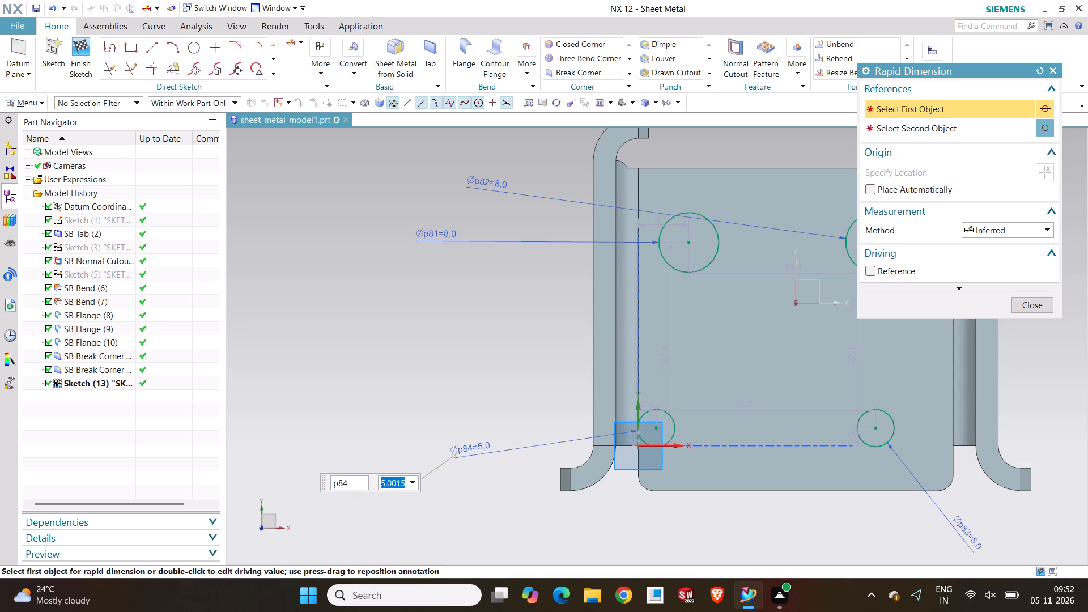
key(5)
key(Return)
click(465, 381)
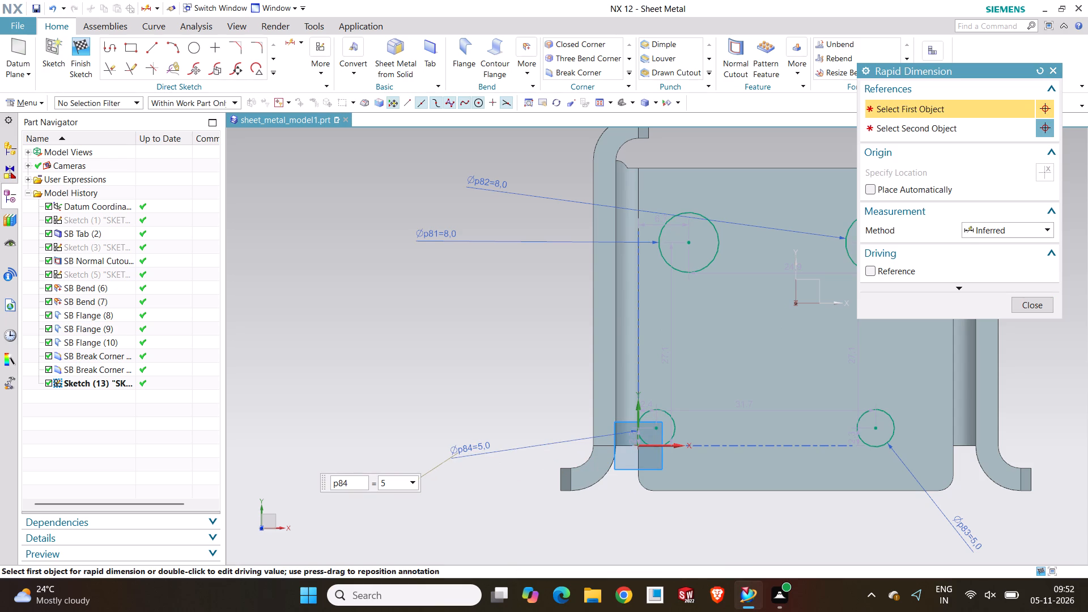
key(Escape)
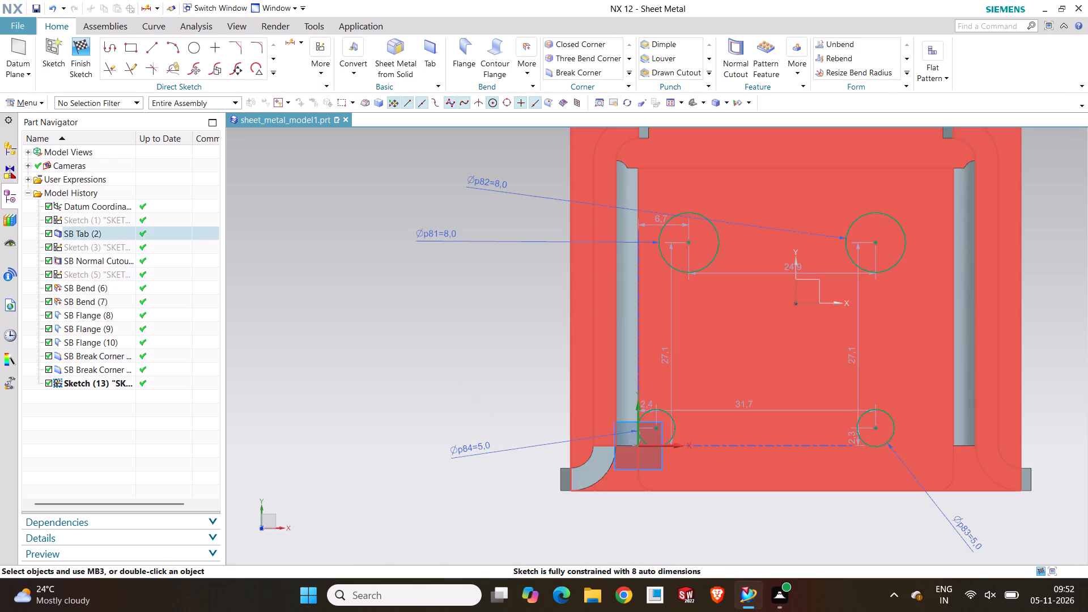
Edit the lower-left circle's parameters, moving its centre to XC 5, YC 2.5.
click(669, 419)
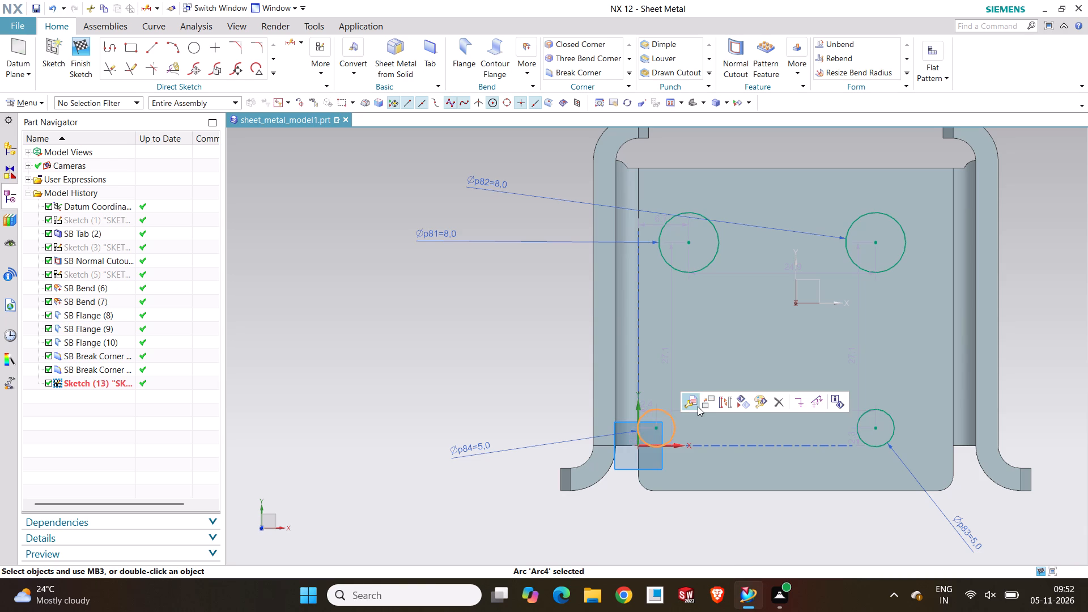
click(695, 406)
drag(657, 428, 659, 427)
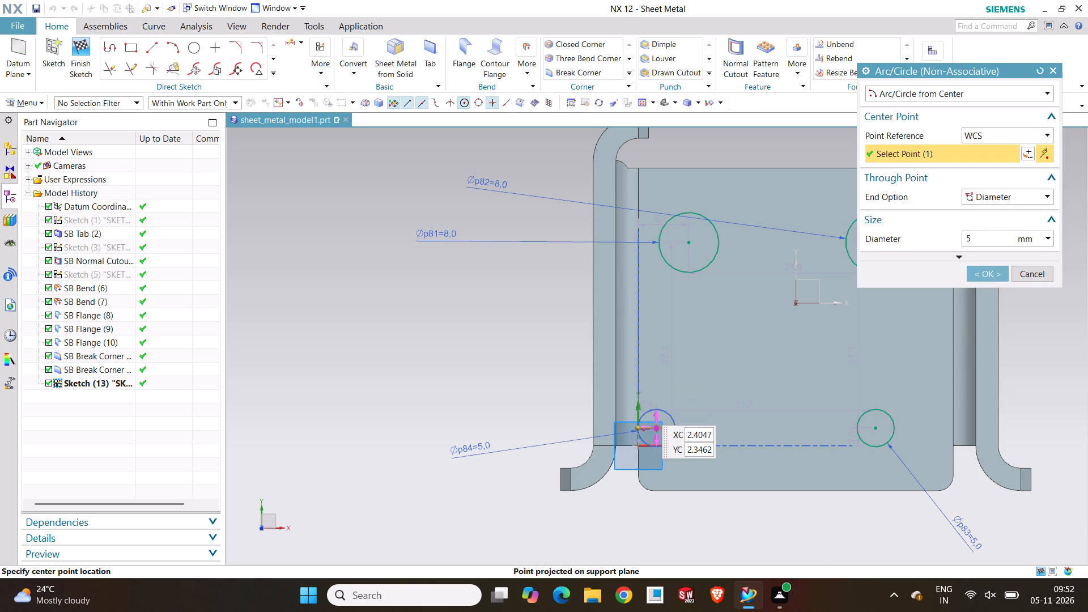
drag(659, 427, 674, 430)
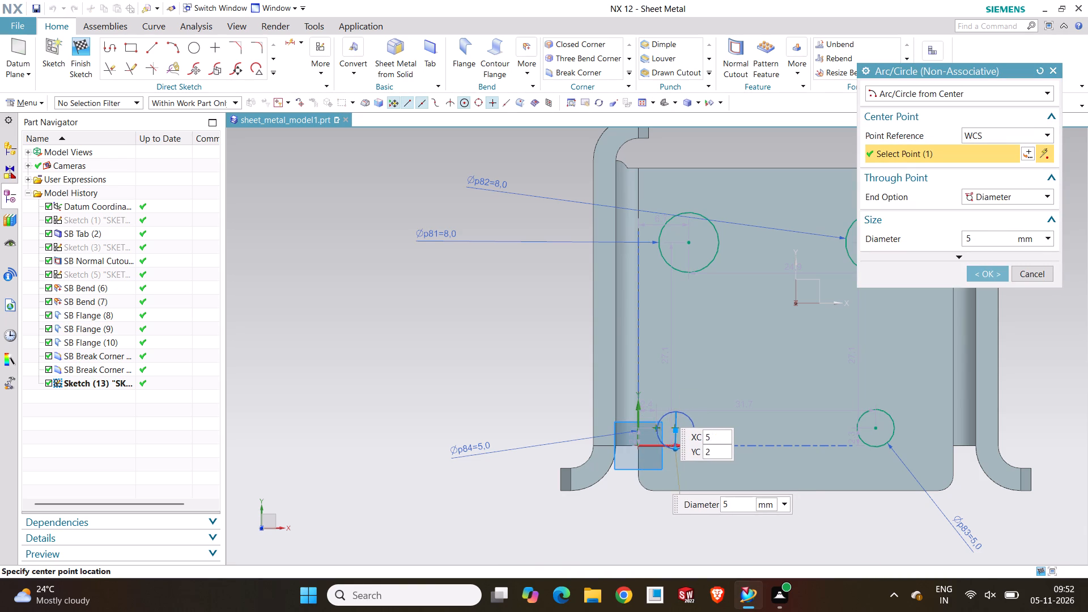
drag(674, 430, 696, 431)
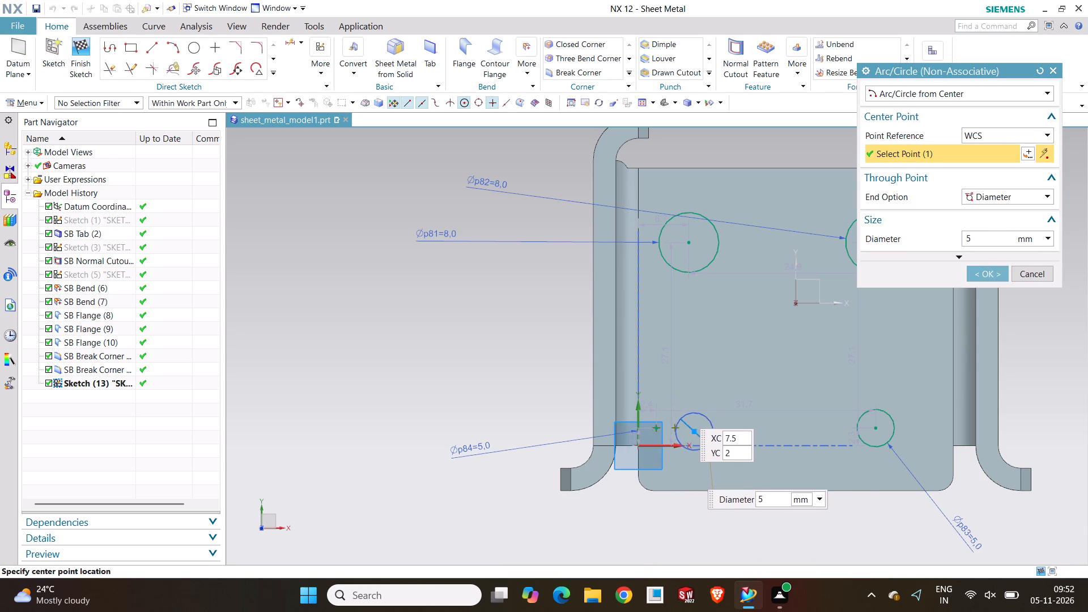
drag(696, 431, 676, 427)
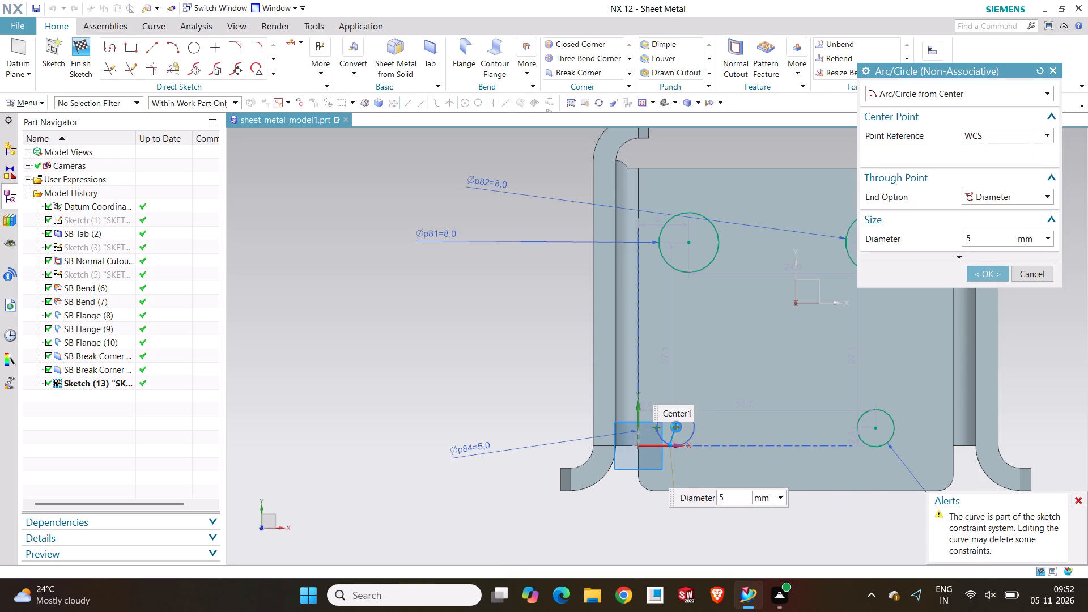
click(488, 388)
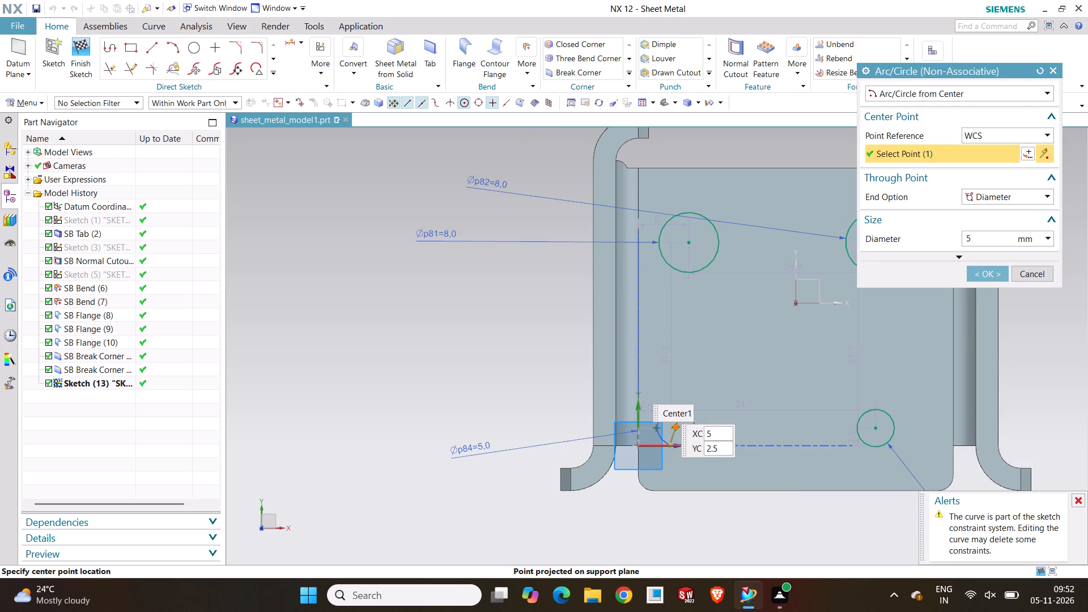
click(991, 274)
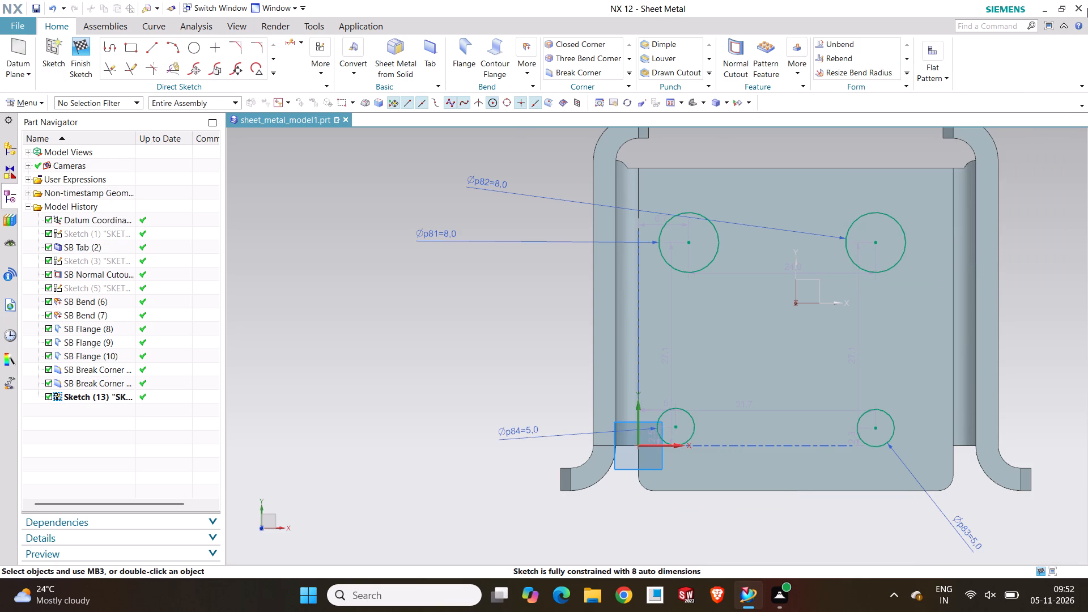
Draw a vertical line about 24.6 mm long from the upper-left circle's centre down into the lower-left circle.
click(148, 45)
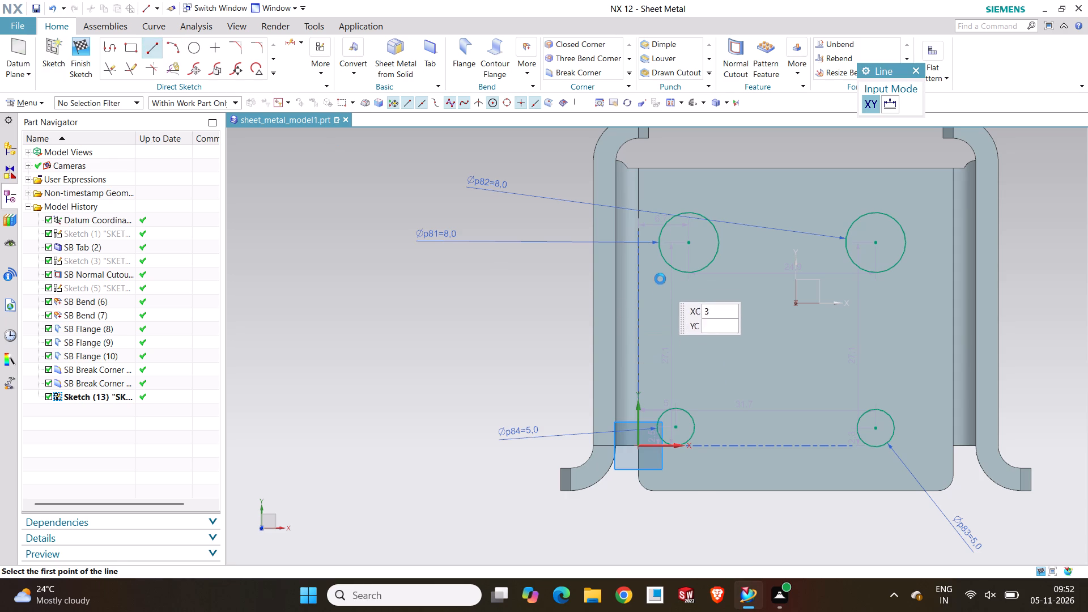
click(688, 243)
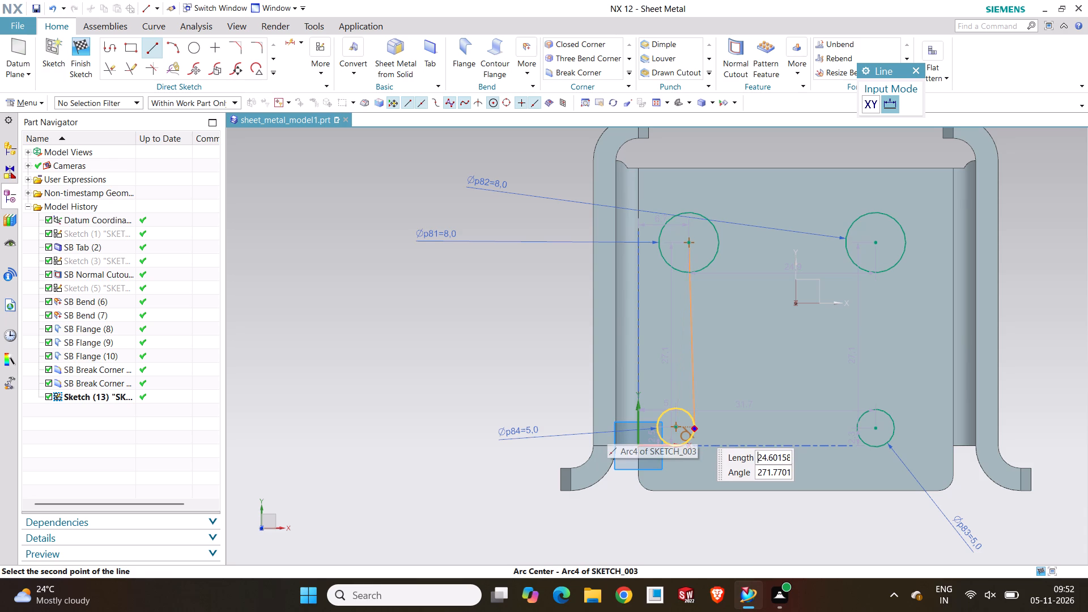
click(687, 429)
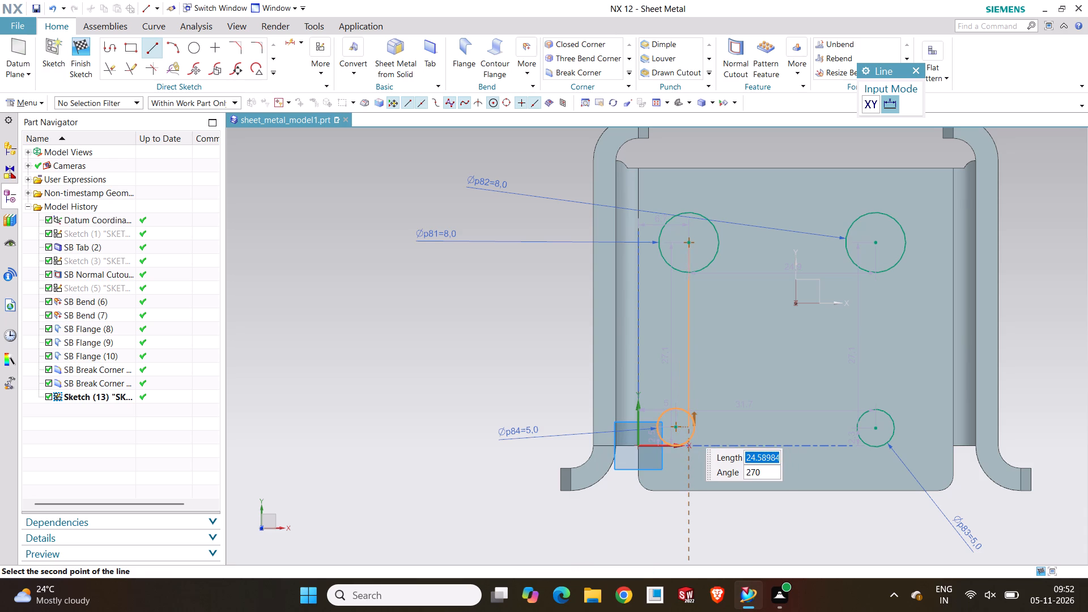
key(Escape)
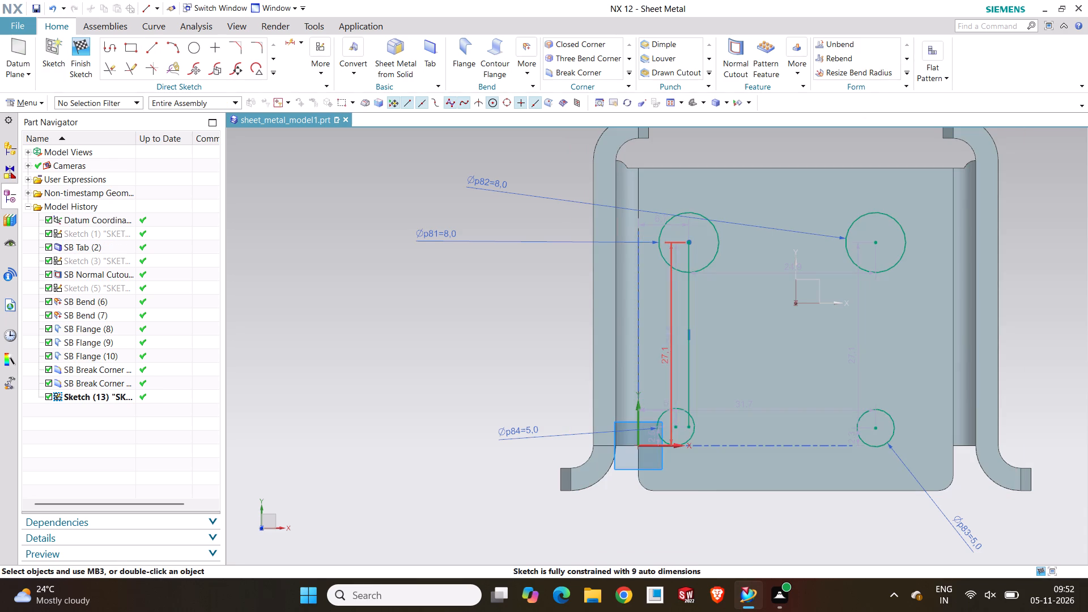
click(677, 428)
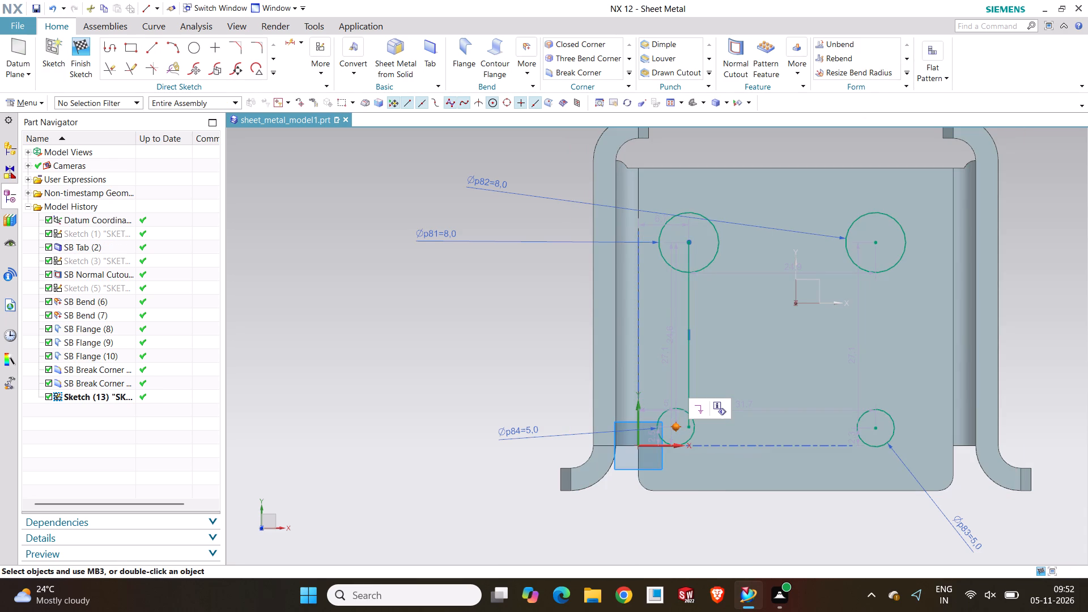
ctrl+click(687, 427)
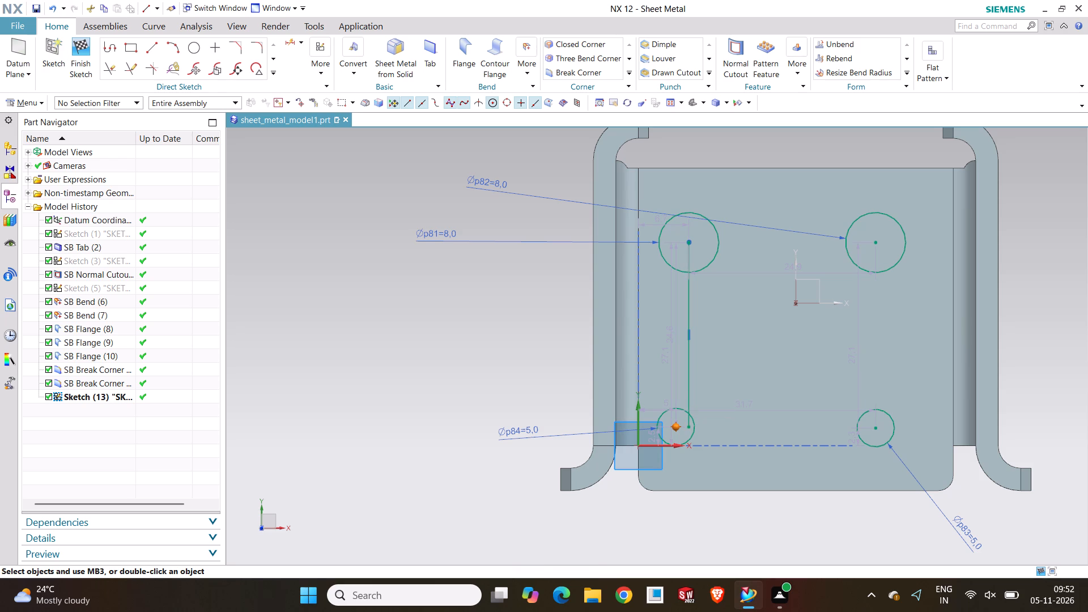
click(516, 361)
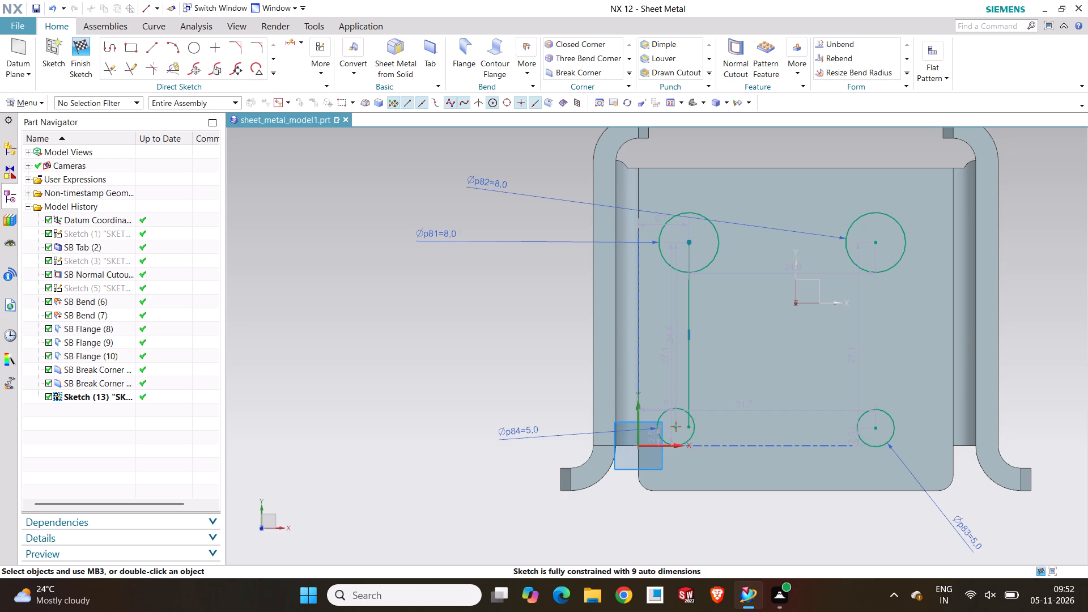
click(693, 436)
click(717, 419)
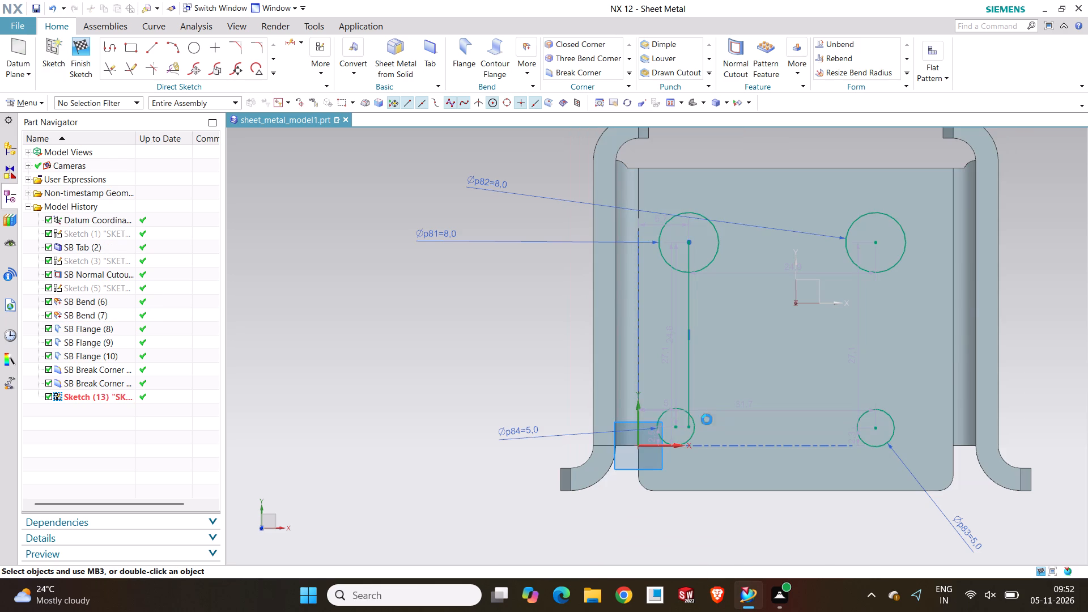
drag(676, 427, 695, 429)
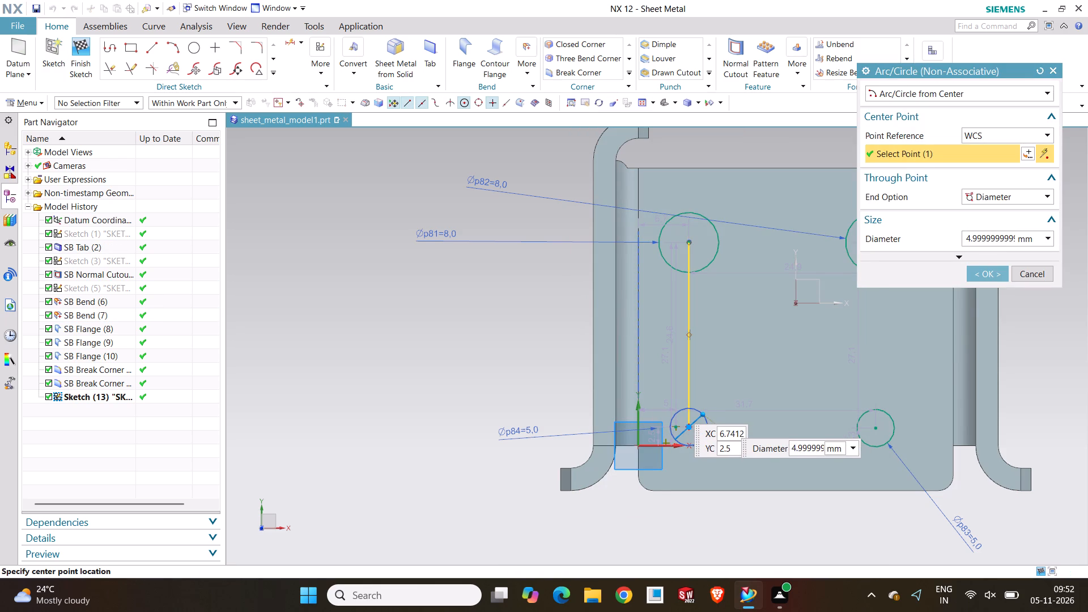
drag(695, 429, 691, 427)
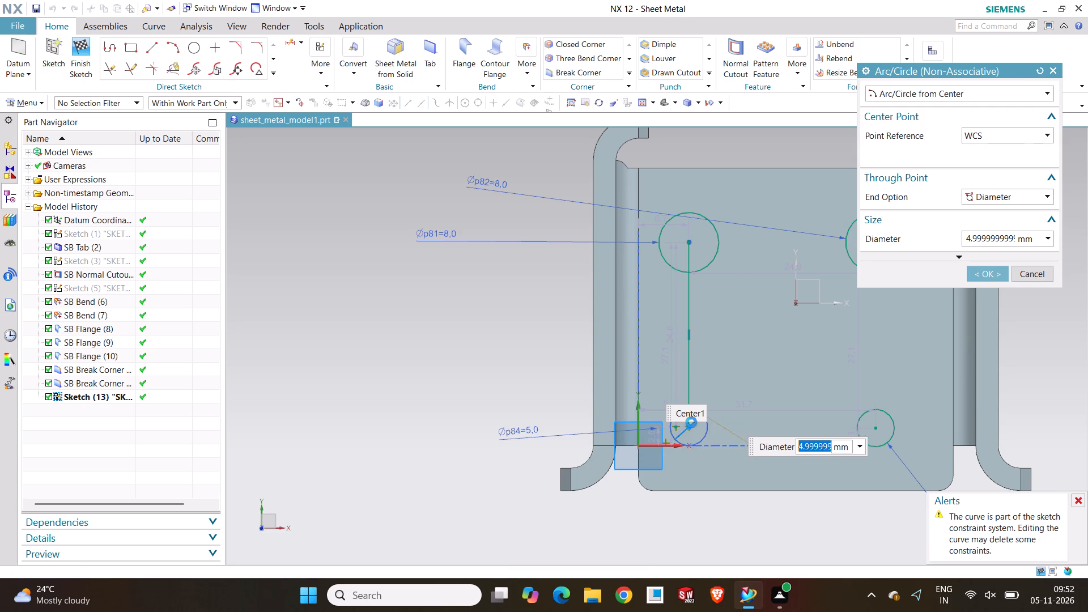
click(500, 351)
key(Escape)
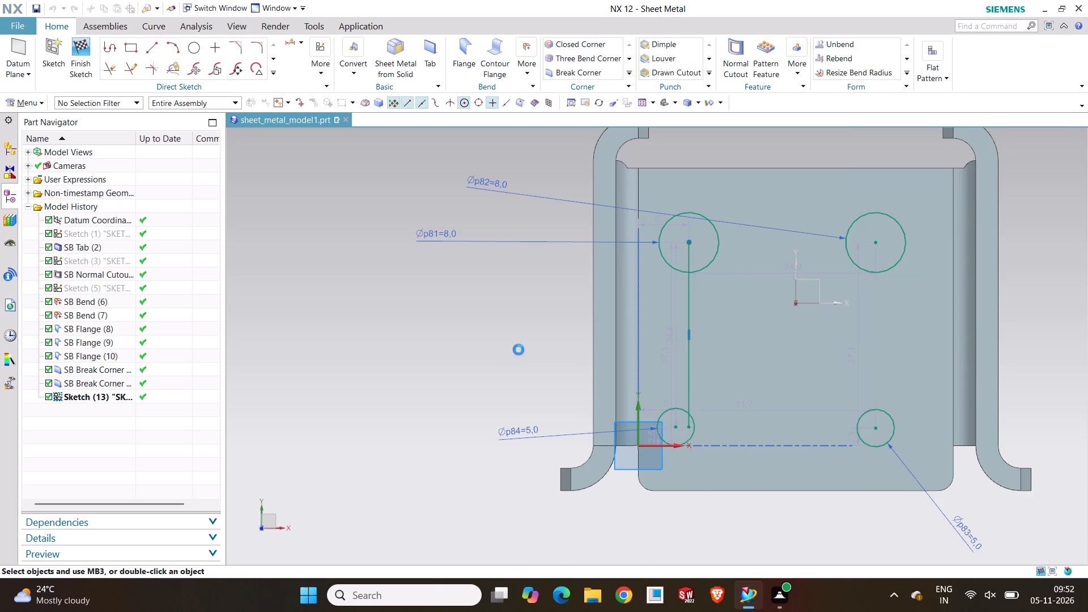
Move the lower-left circle's centre onto the lower endpoint of the vertical line.
drag(677, 427, 690, 430)
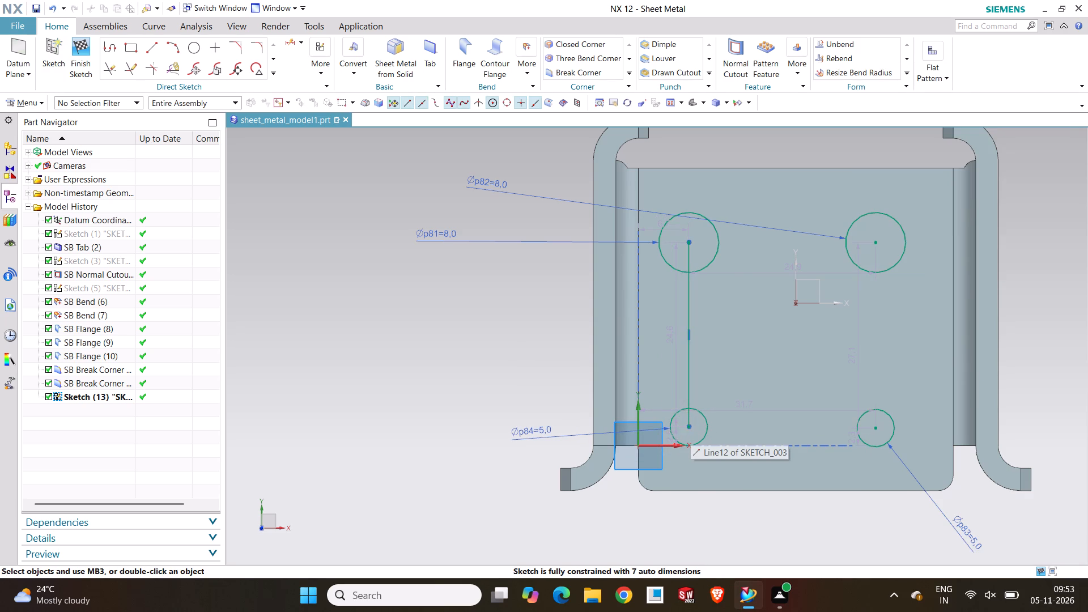
click(501, 352)
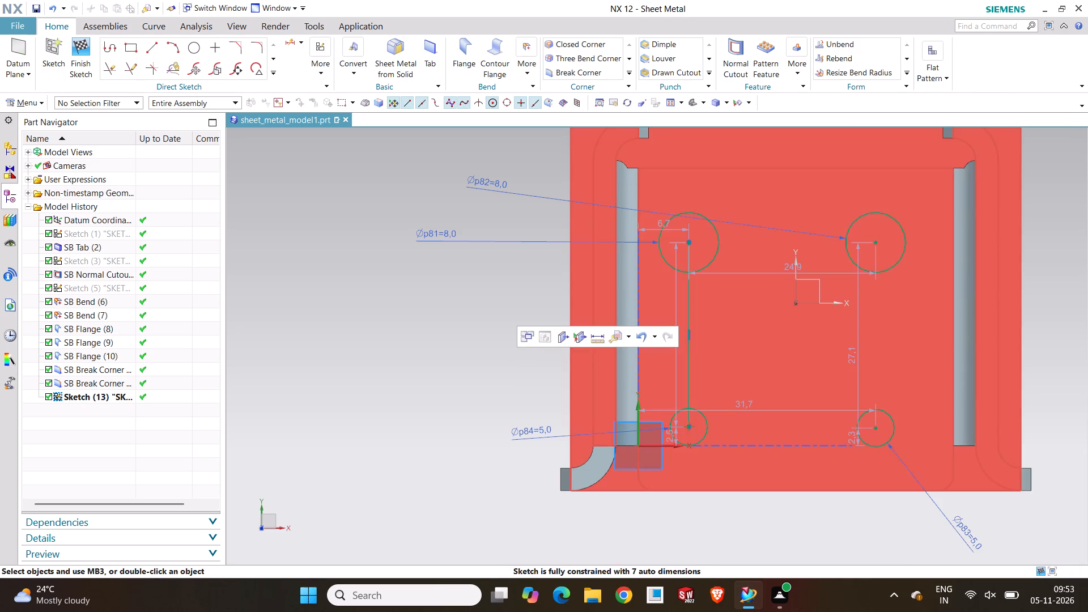
Hide the vertical line joining the centres of the upper-left and lower-left circles.
click(690, 322)
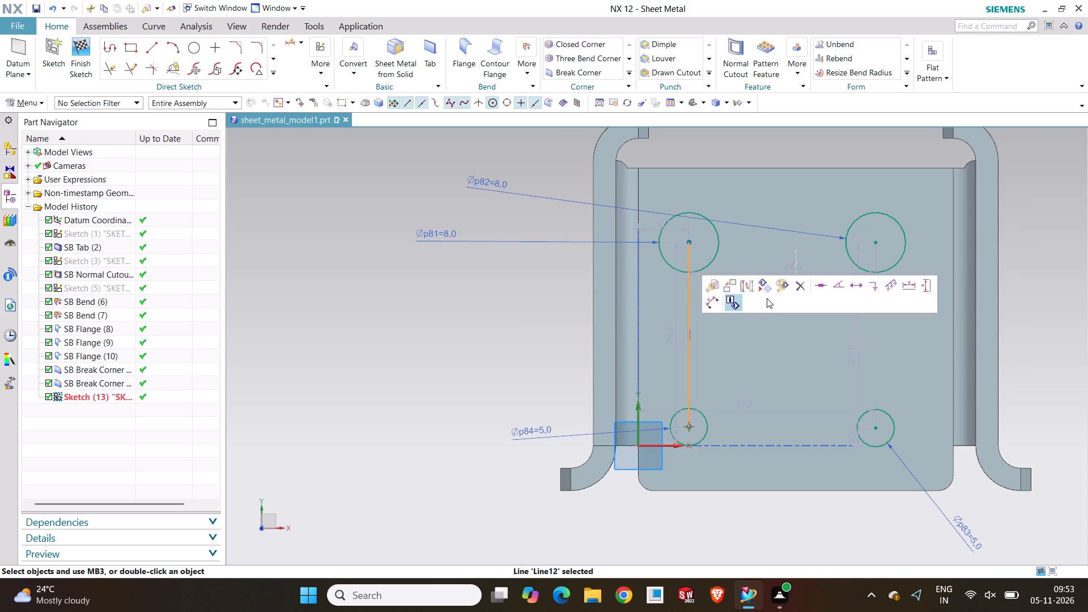
click(768, 290)
click(501, 339)
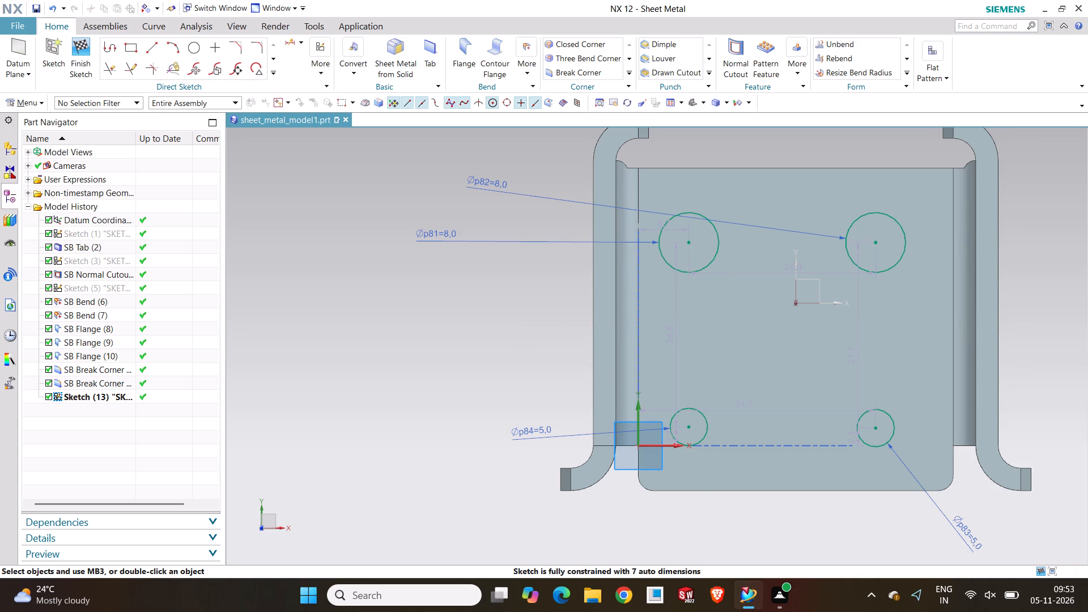
key(Escape)
Finish the sketch of the four circles on the tab face.
click(322, 74)
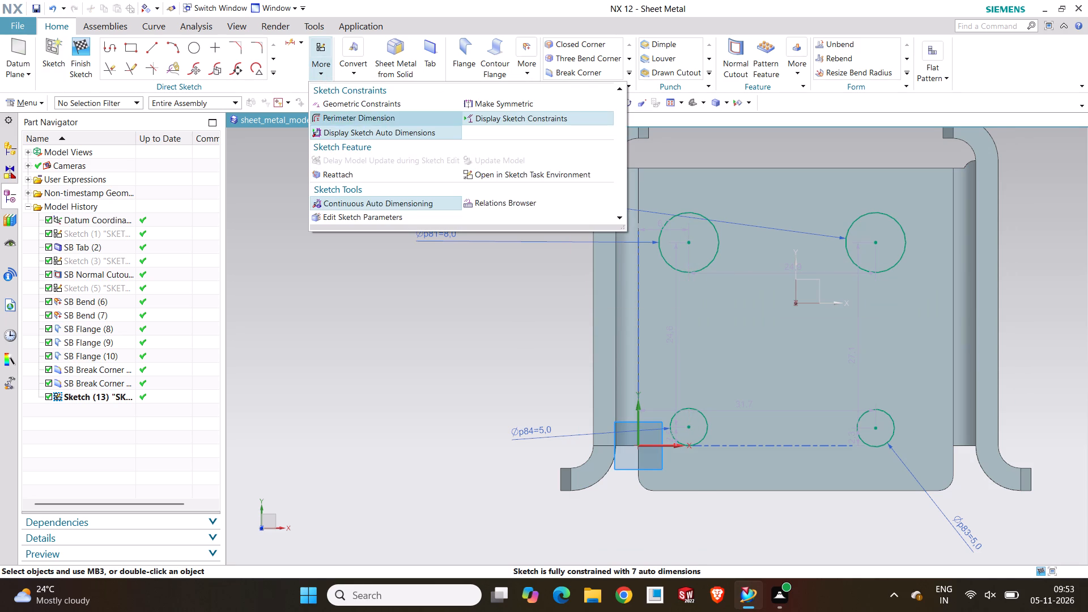
click(271, 233)
click(87, 38)
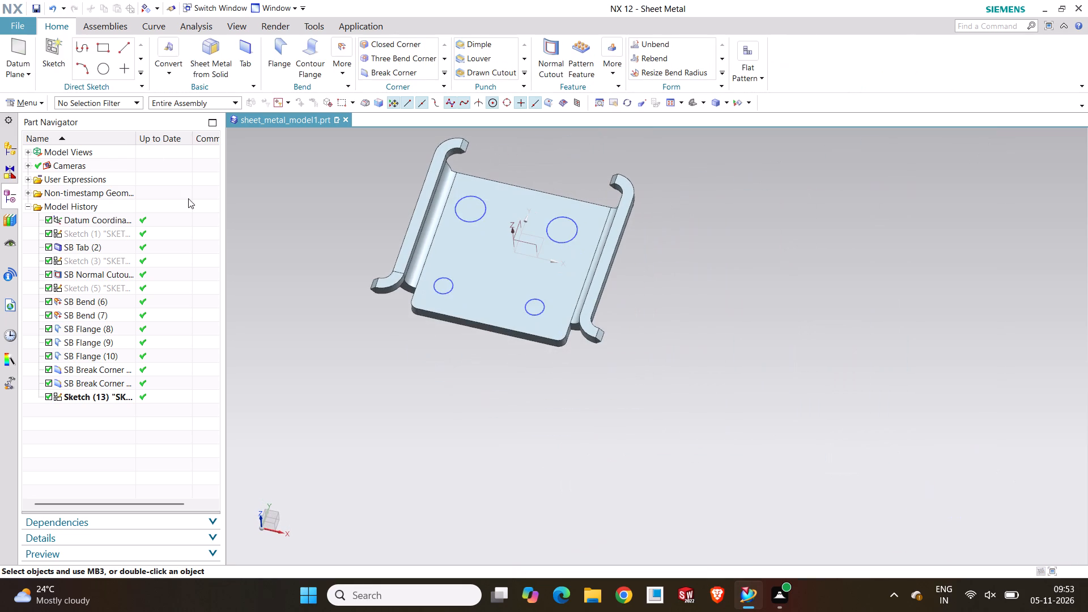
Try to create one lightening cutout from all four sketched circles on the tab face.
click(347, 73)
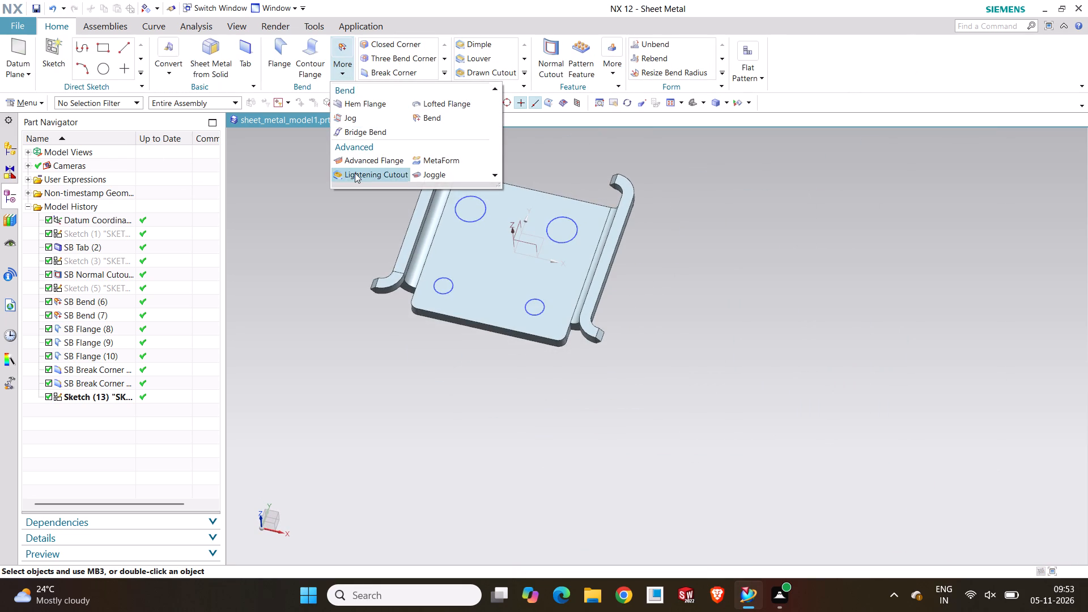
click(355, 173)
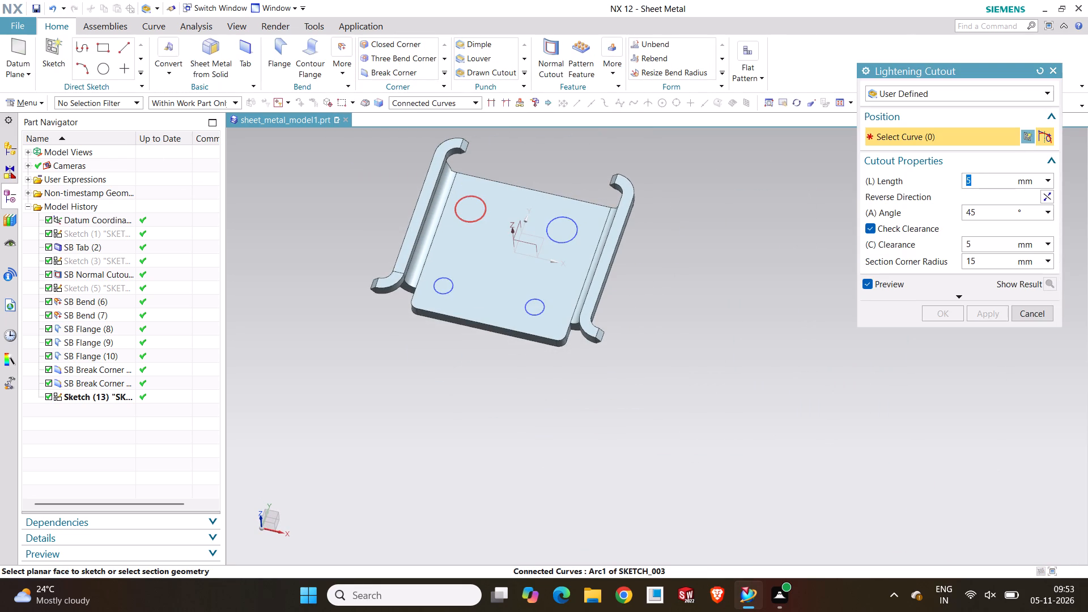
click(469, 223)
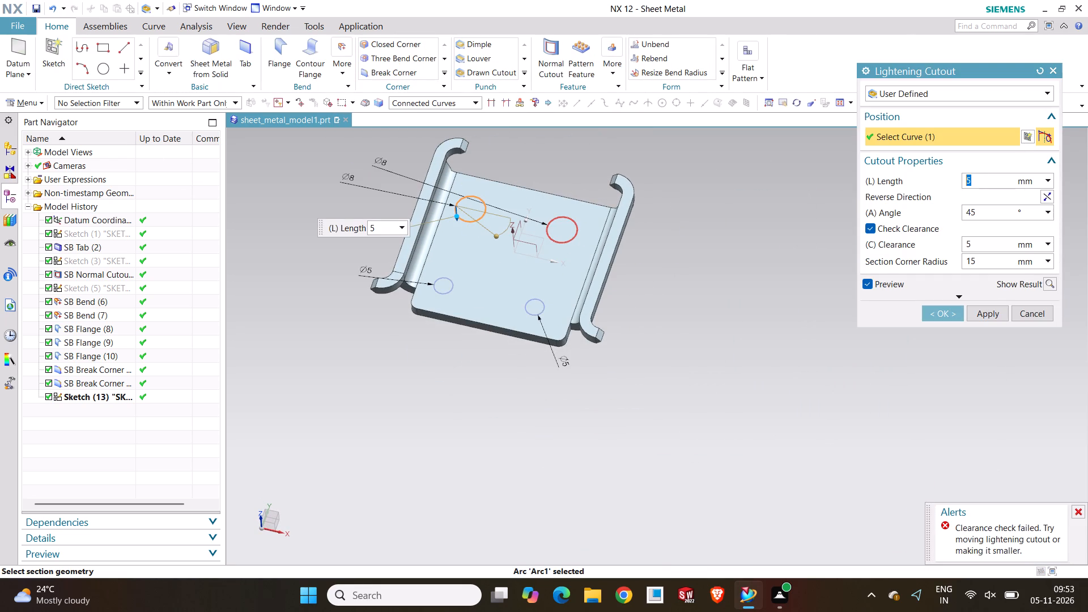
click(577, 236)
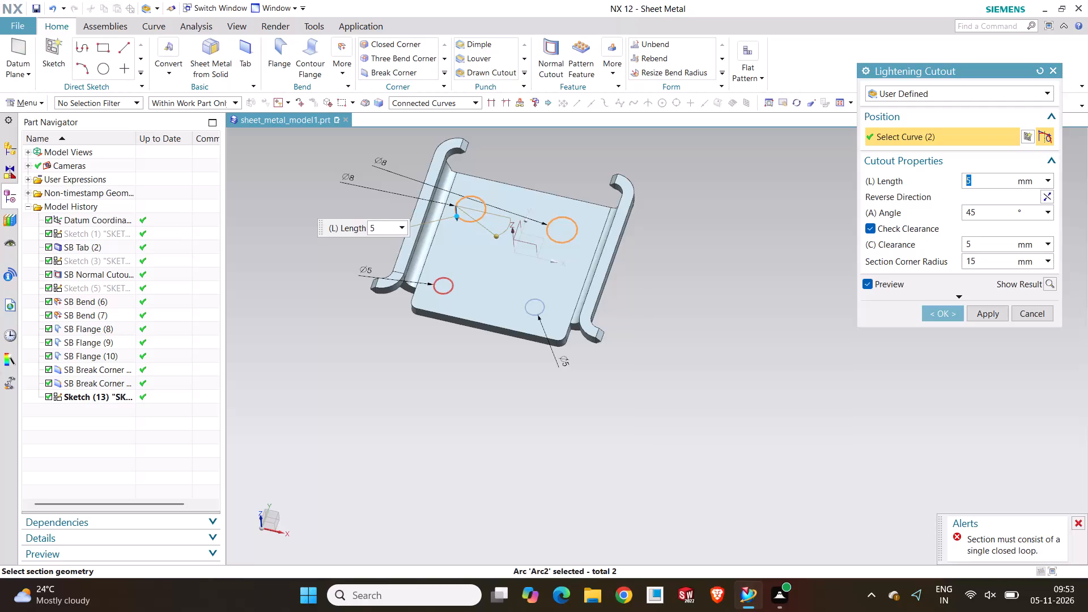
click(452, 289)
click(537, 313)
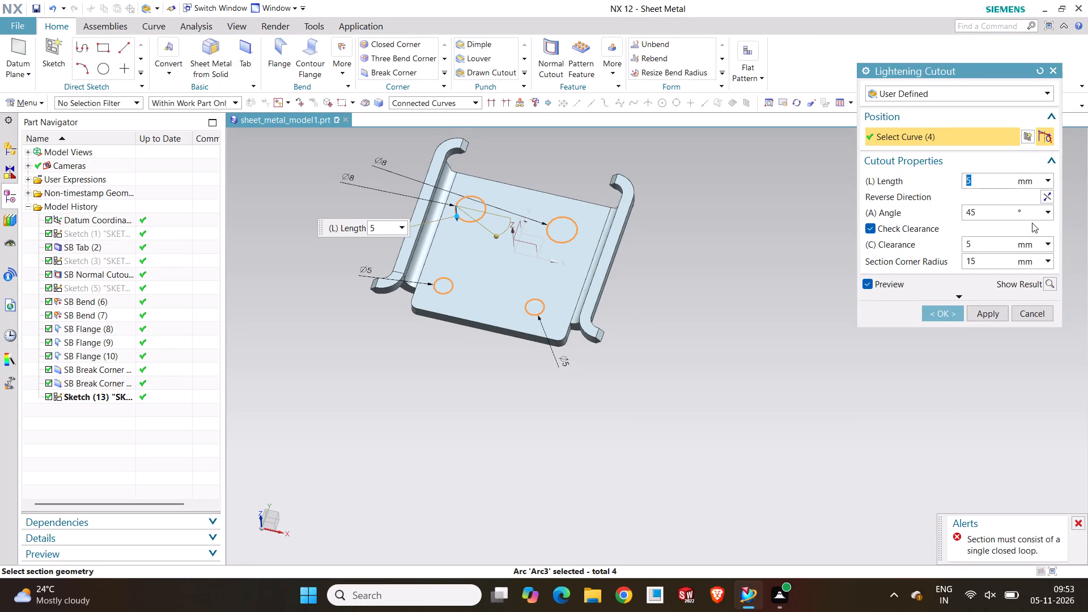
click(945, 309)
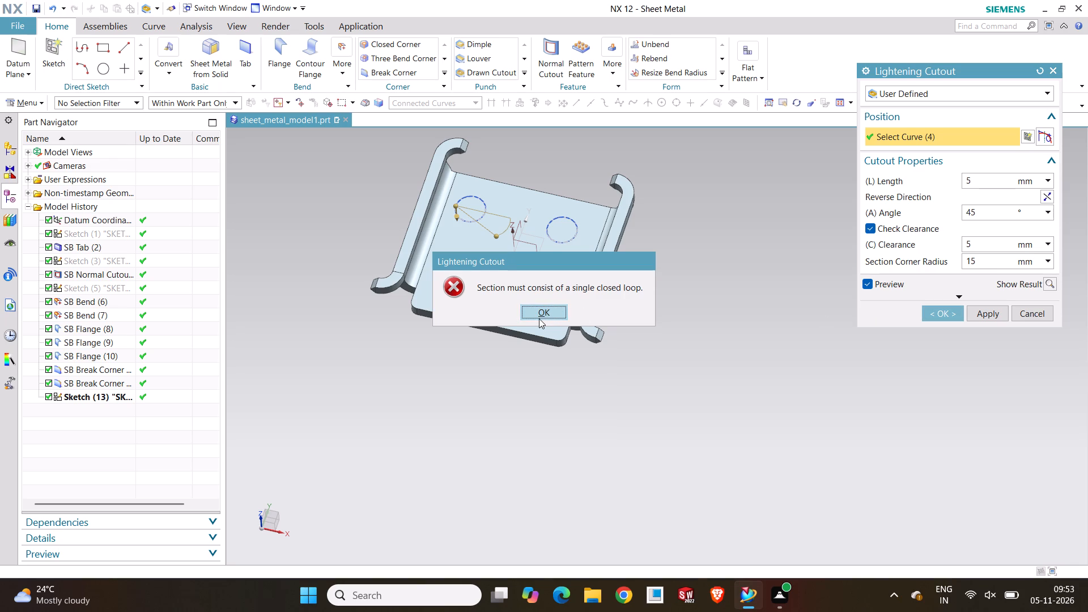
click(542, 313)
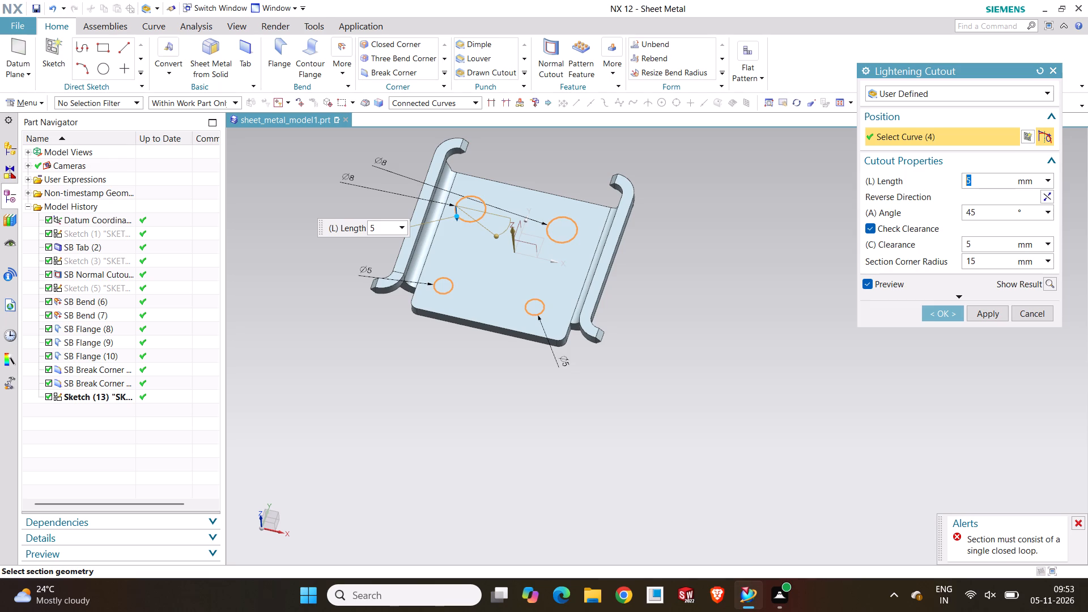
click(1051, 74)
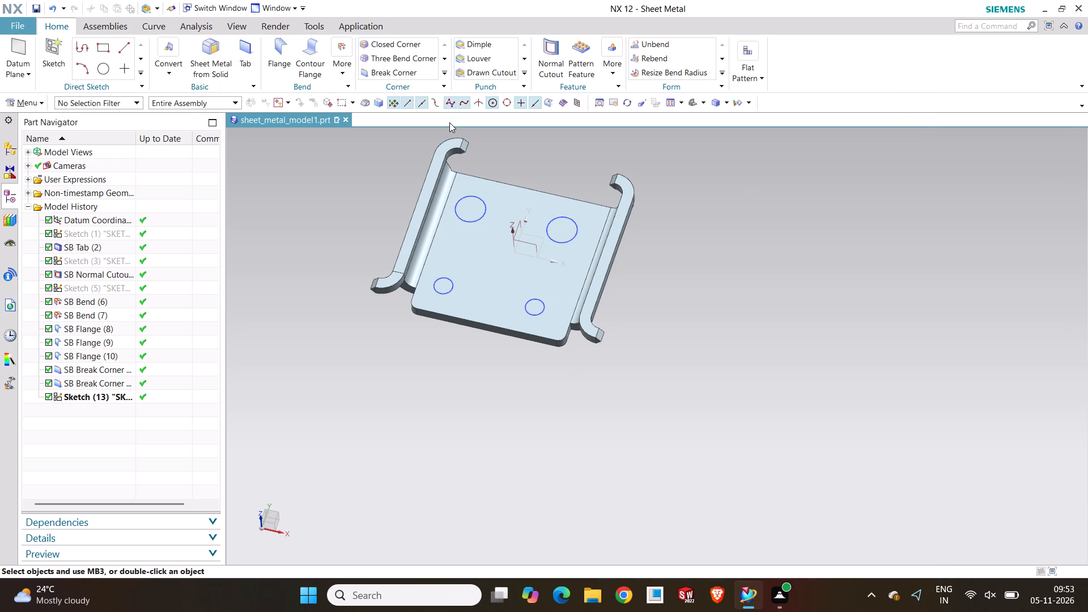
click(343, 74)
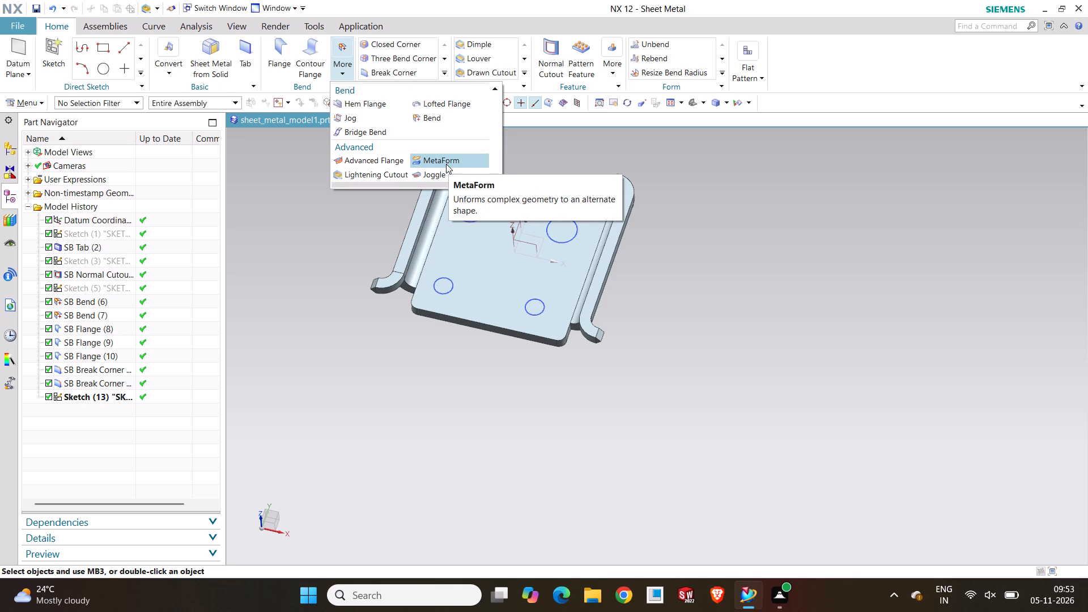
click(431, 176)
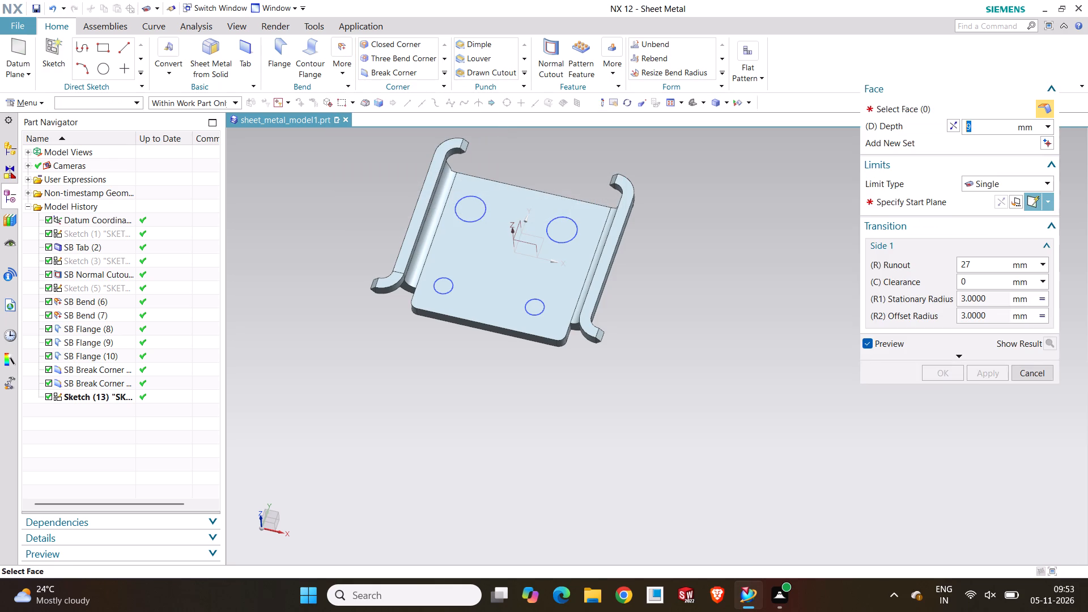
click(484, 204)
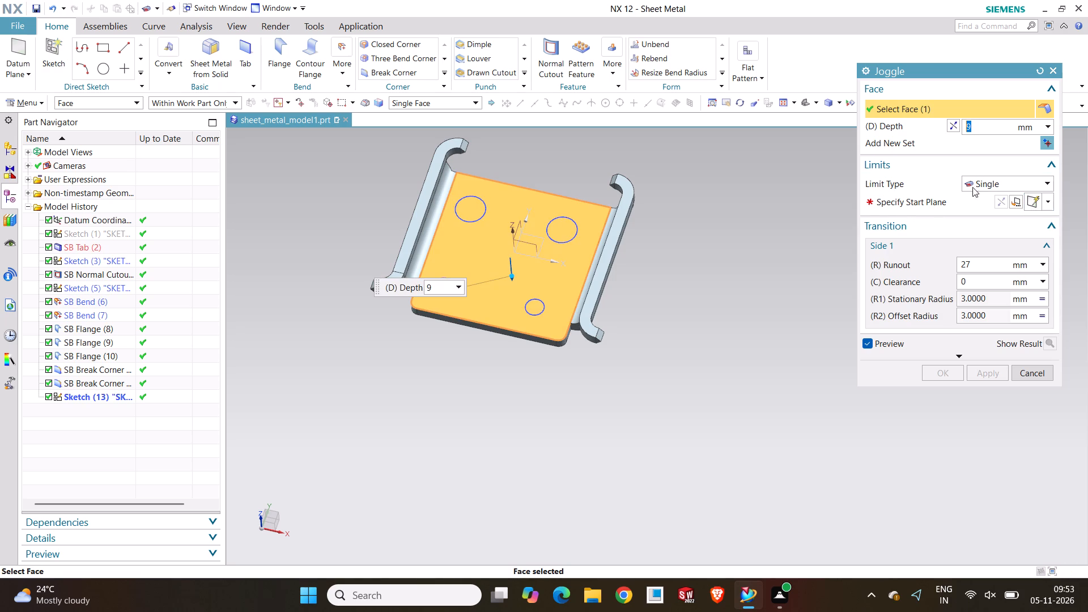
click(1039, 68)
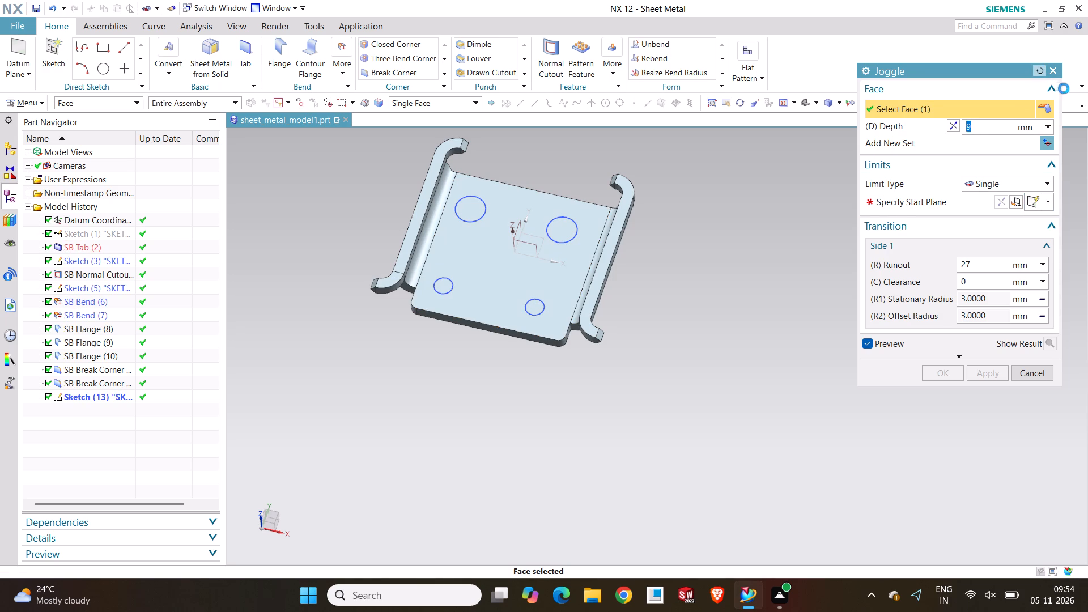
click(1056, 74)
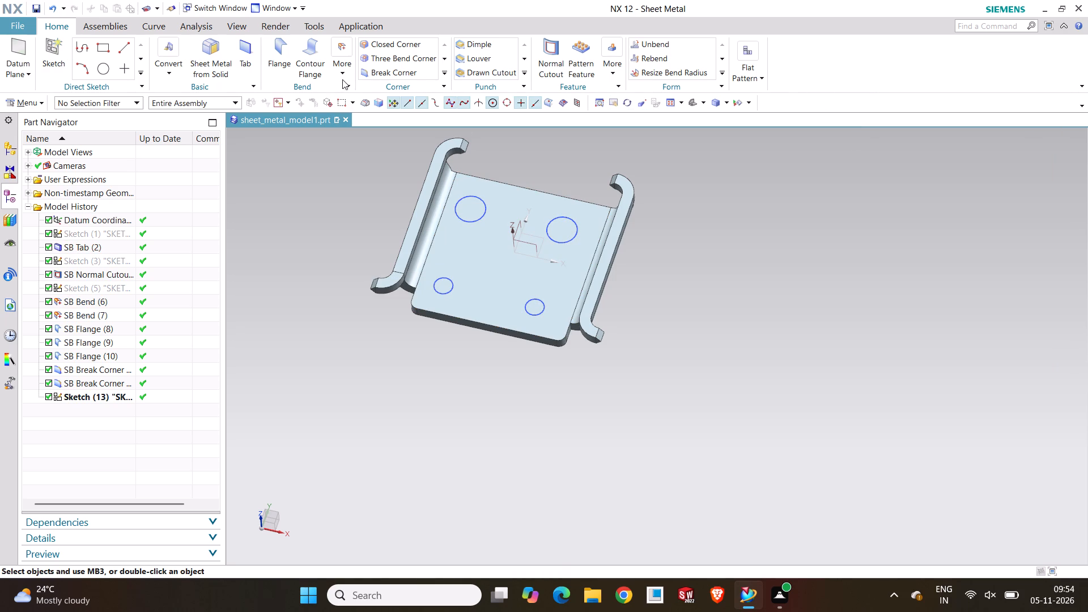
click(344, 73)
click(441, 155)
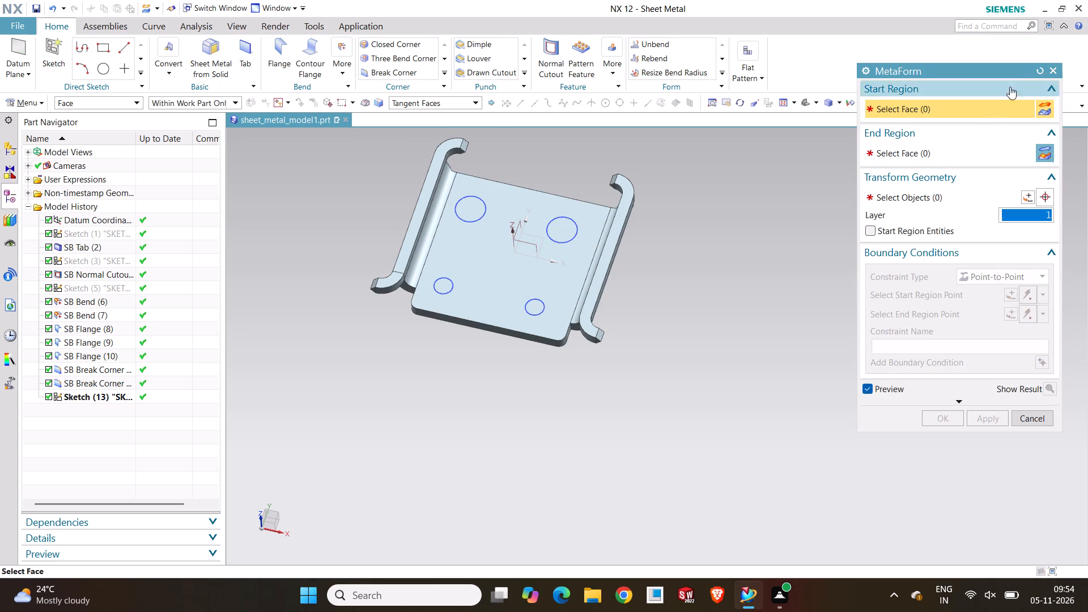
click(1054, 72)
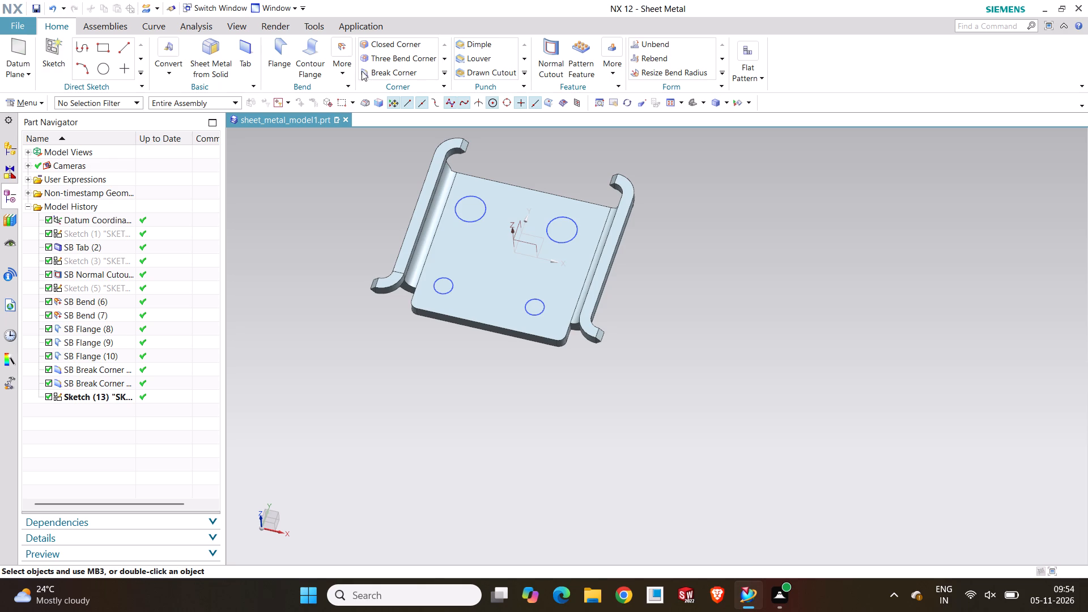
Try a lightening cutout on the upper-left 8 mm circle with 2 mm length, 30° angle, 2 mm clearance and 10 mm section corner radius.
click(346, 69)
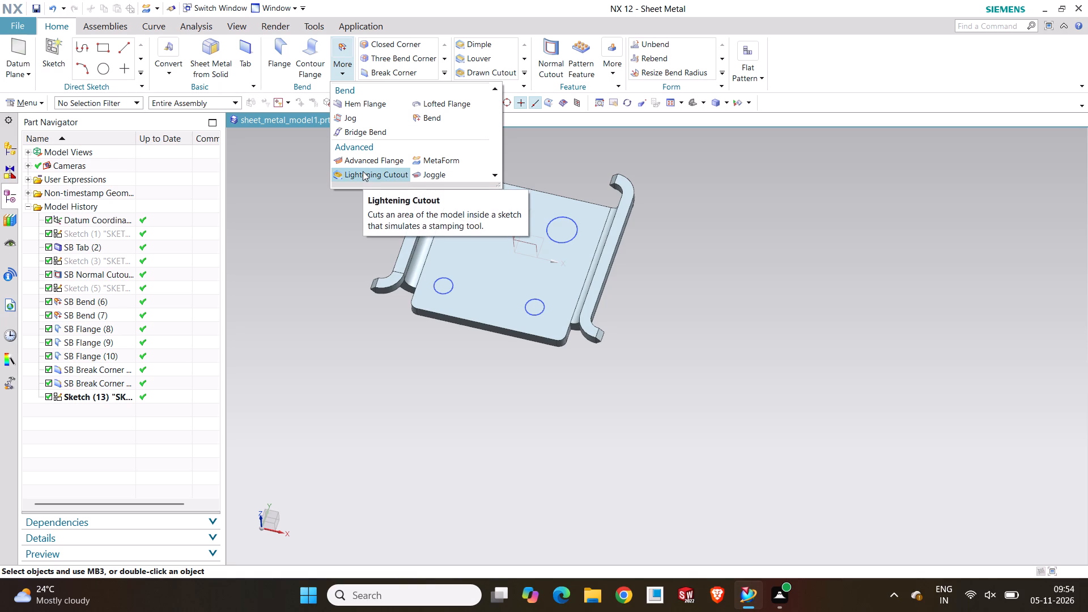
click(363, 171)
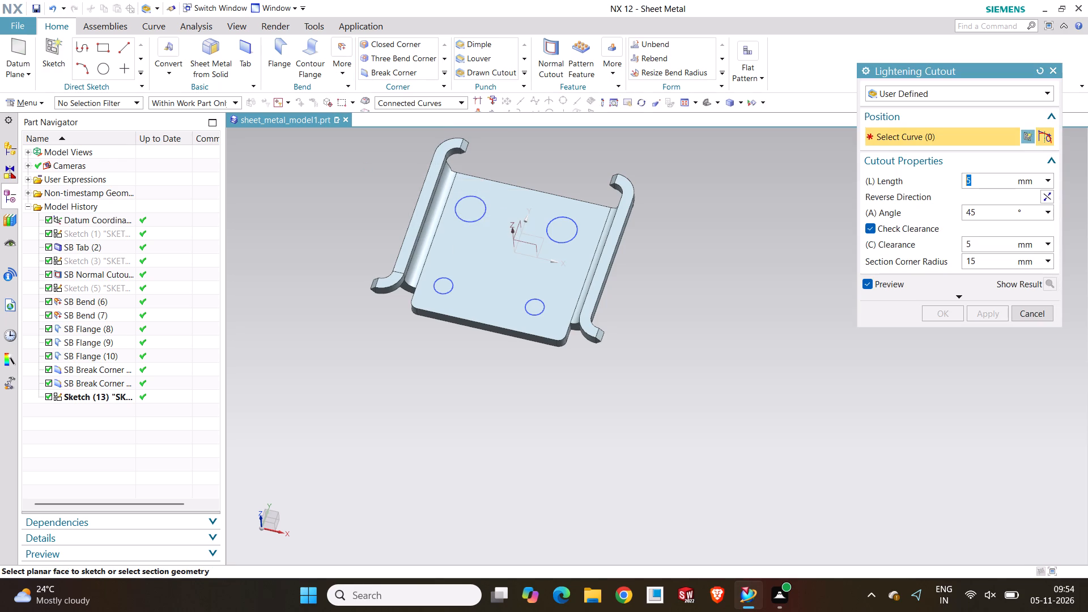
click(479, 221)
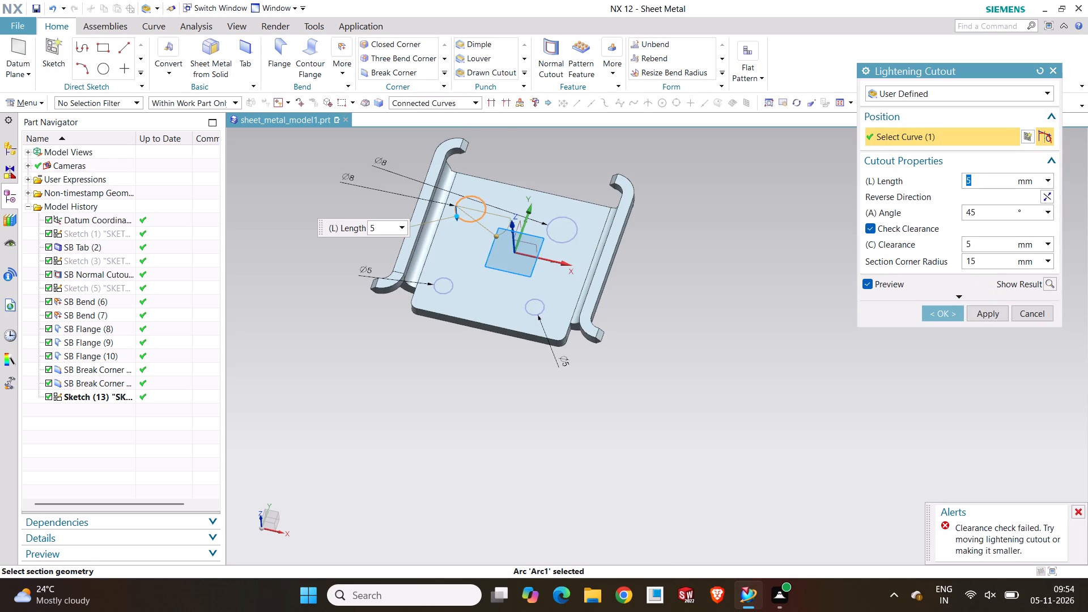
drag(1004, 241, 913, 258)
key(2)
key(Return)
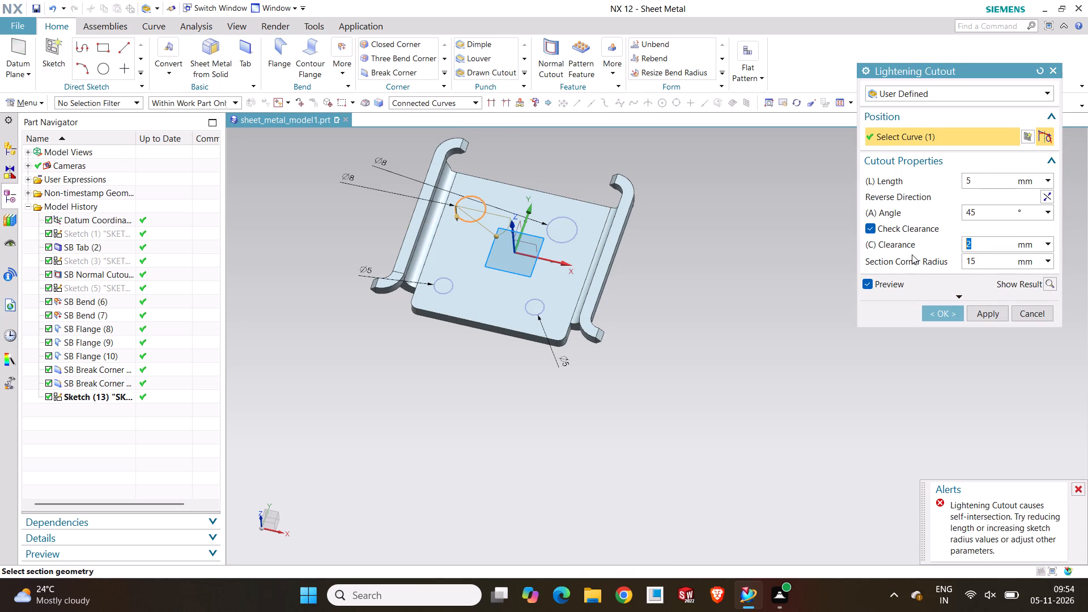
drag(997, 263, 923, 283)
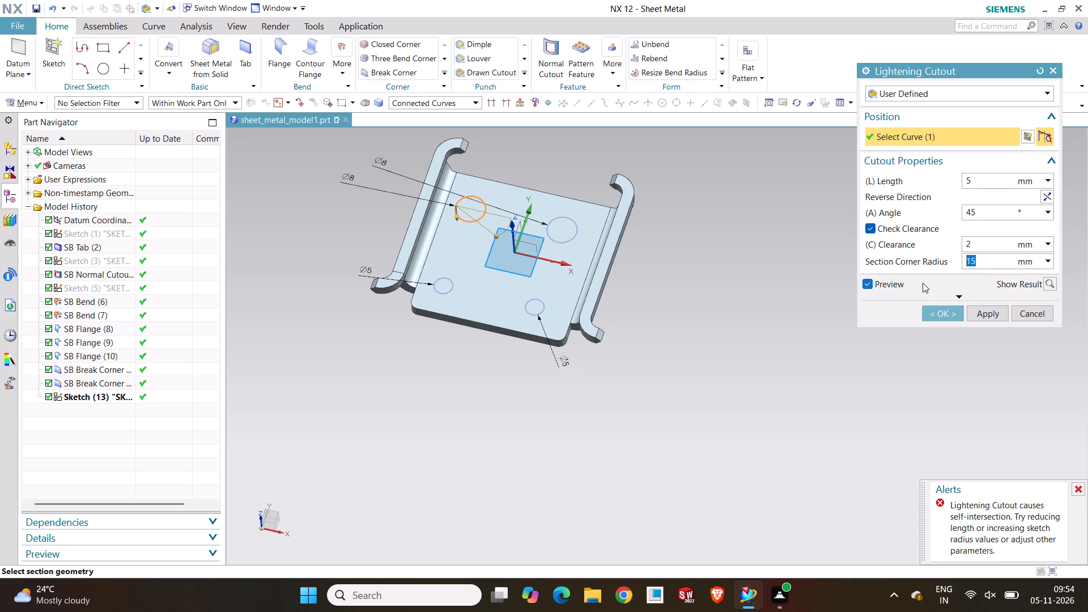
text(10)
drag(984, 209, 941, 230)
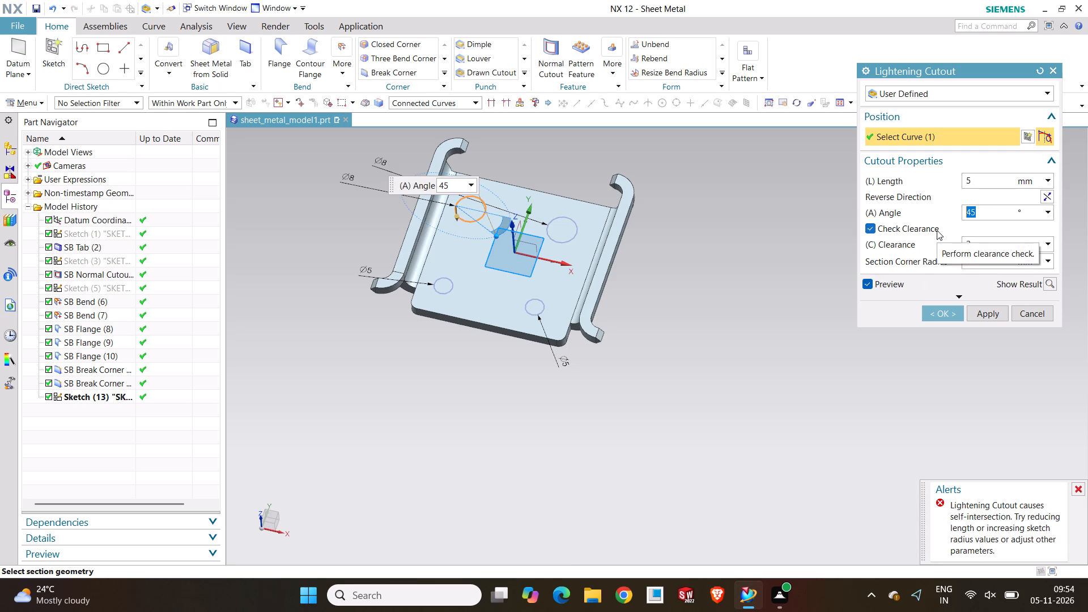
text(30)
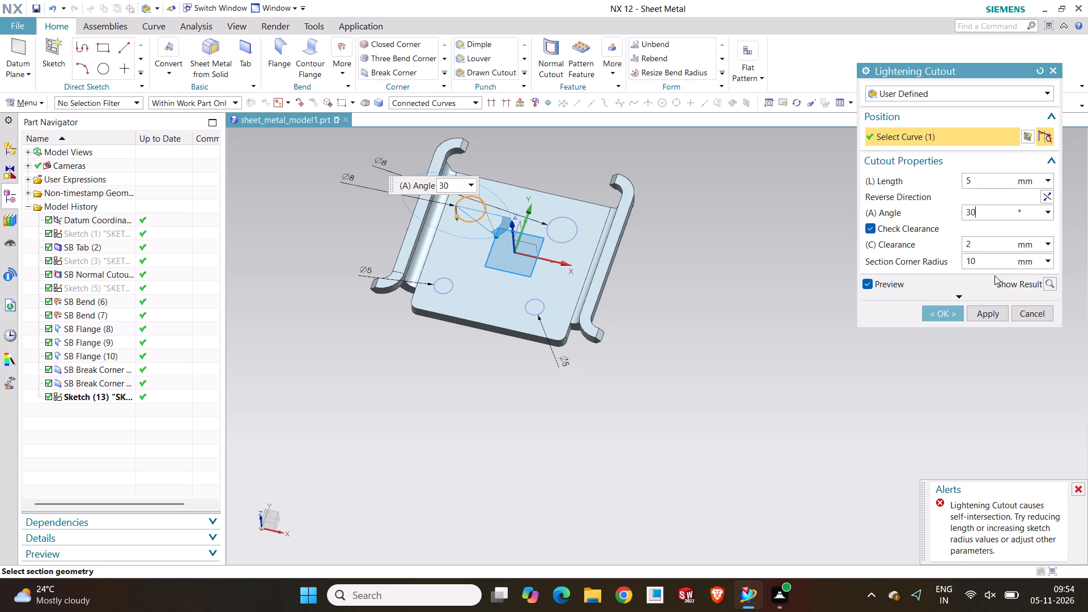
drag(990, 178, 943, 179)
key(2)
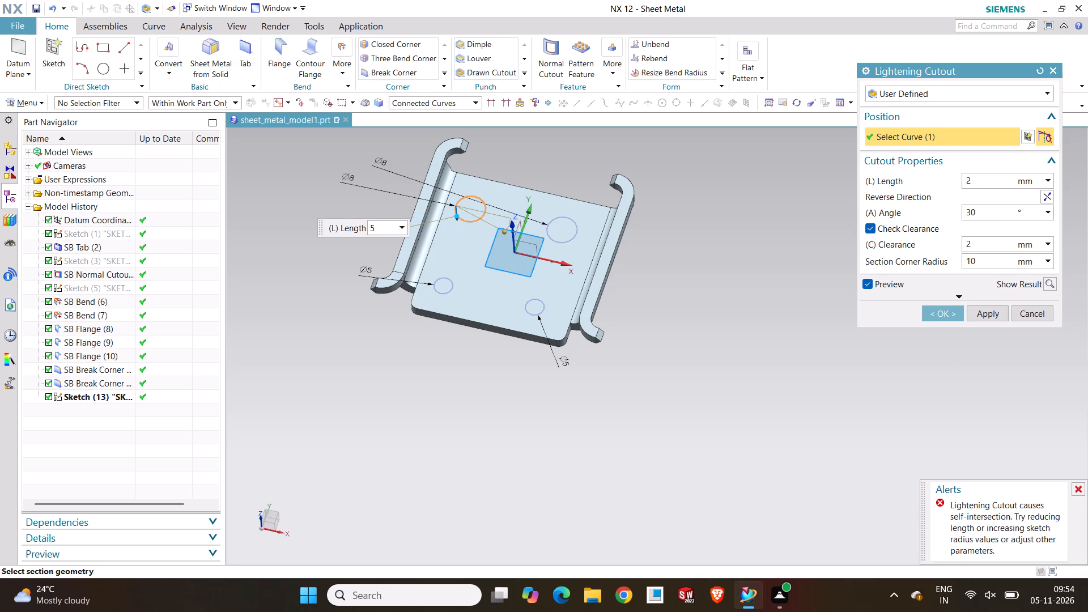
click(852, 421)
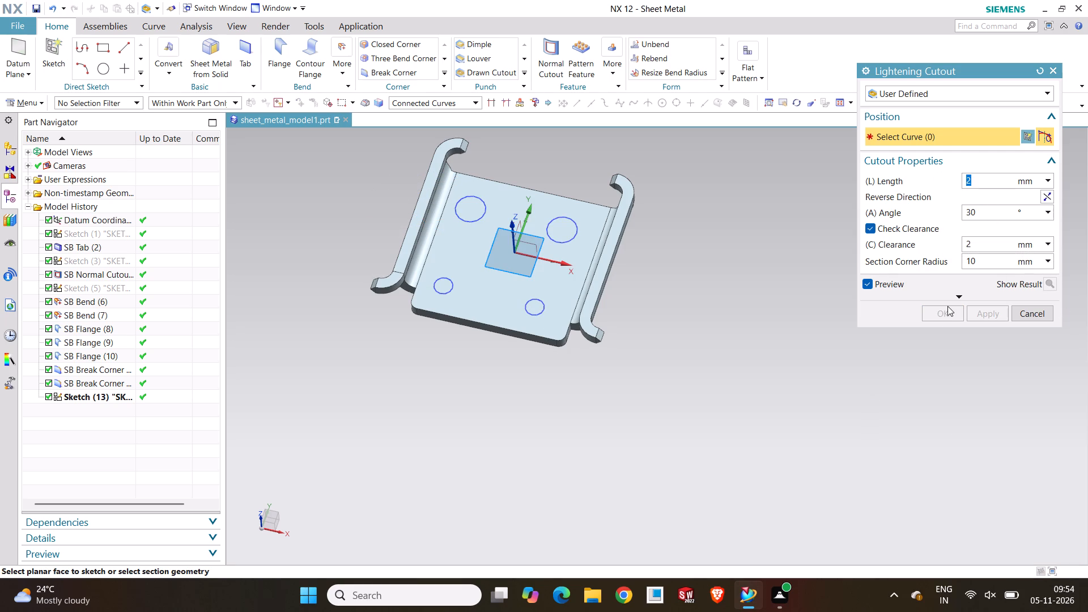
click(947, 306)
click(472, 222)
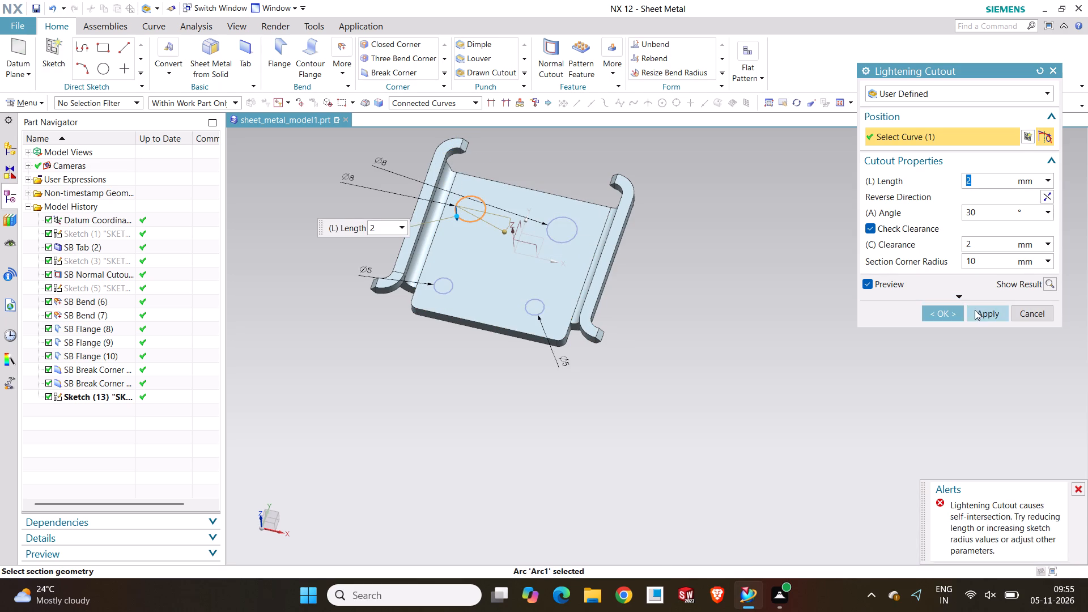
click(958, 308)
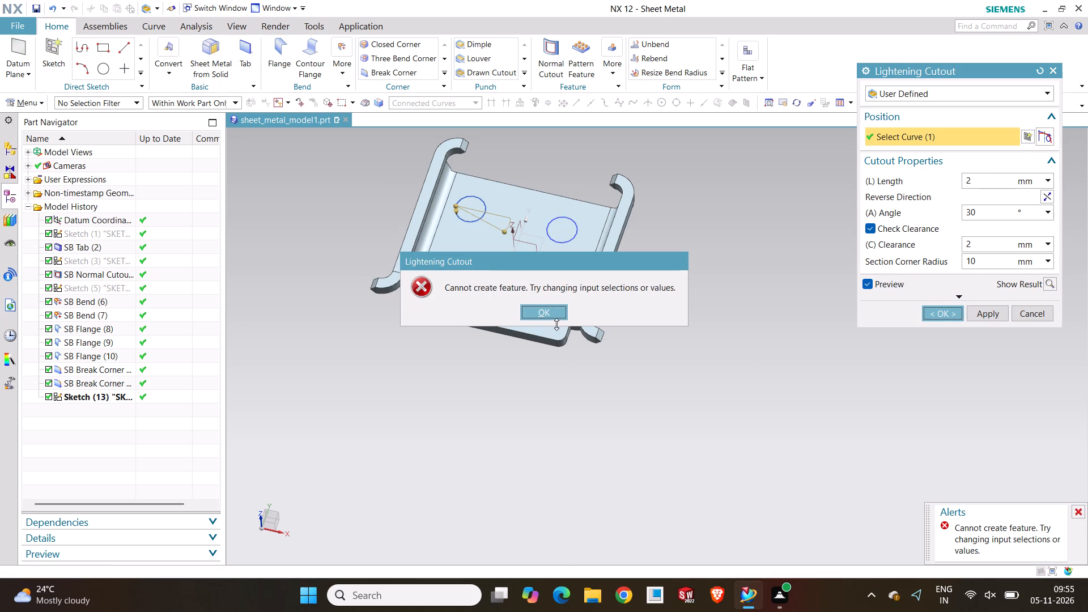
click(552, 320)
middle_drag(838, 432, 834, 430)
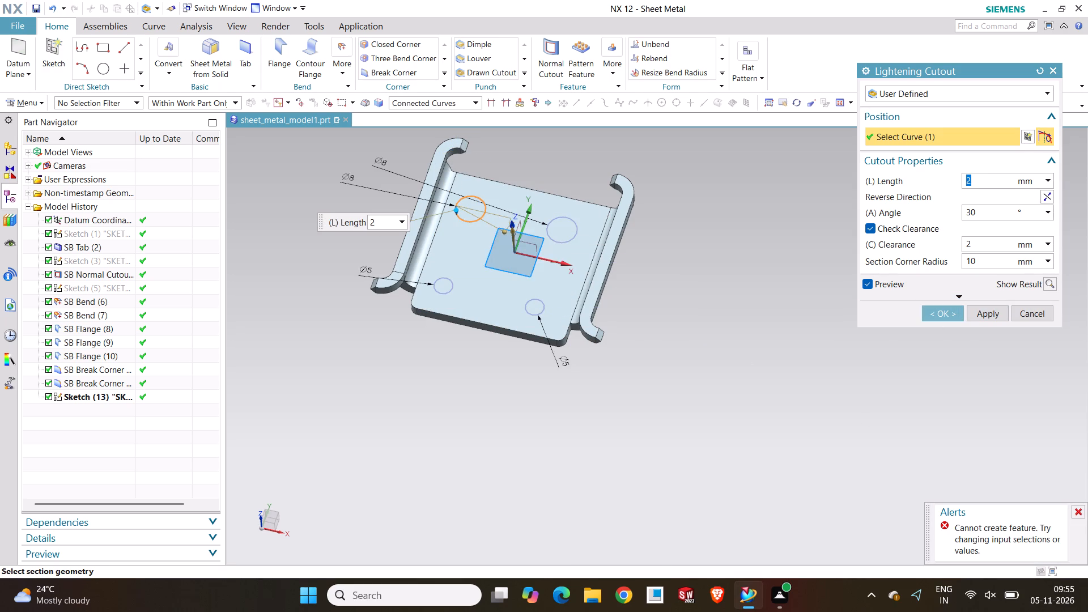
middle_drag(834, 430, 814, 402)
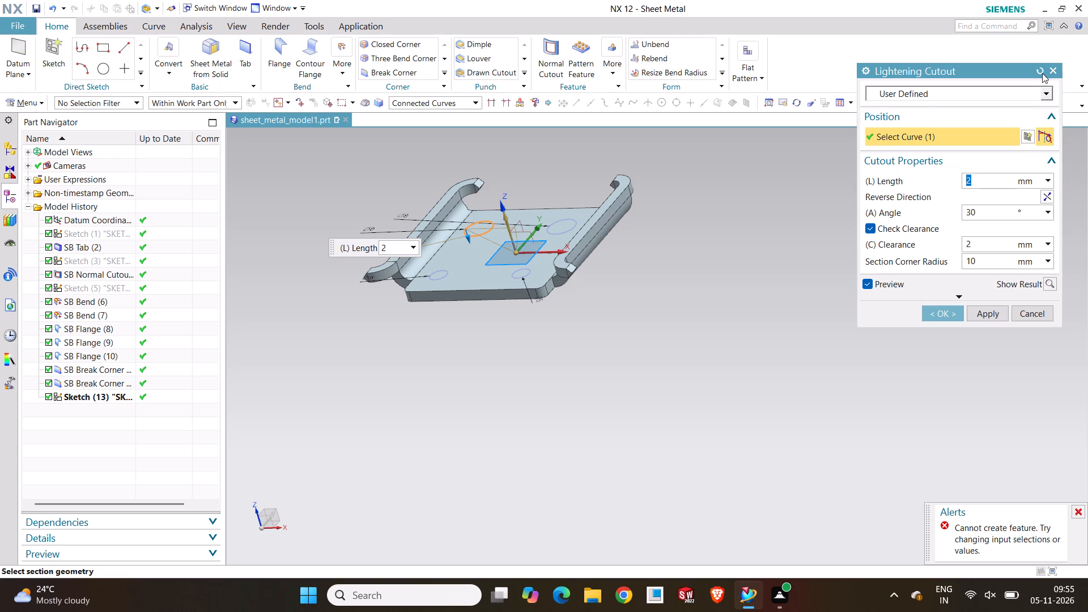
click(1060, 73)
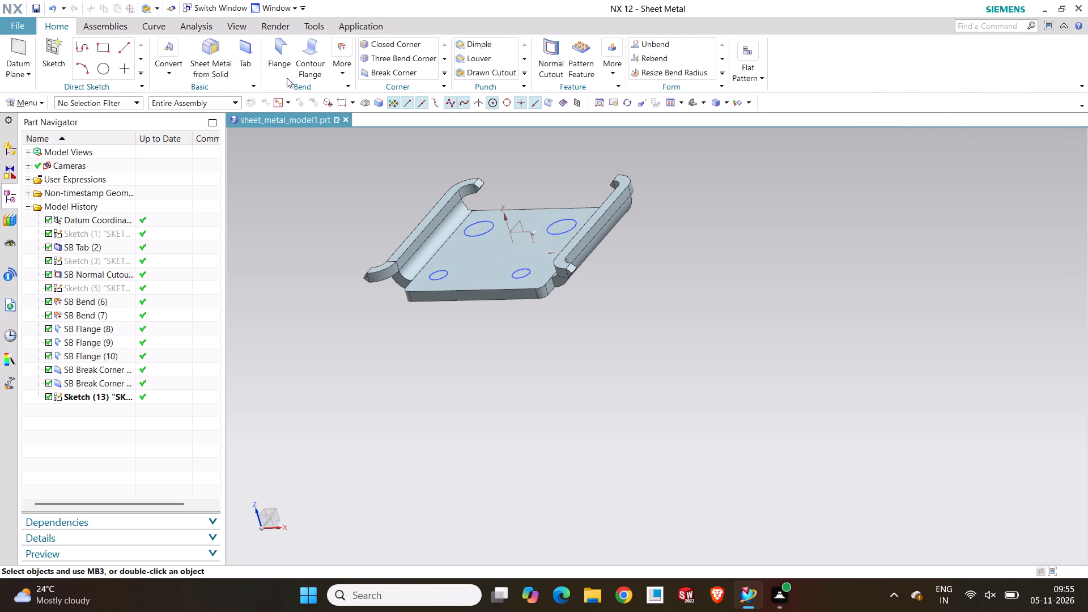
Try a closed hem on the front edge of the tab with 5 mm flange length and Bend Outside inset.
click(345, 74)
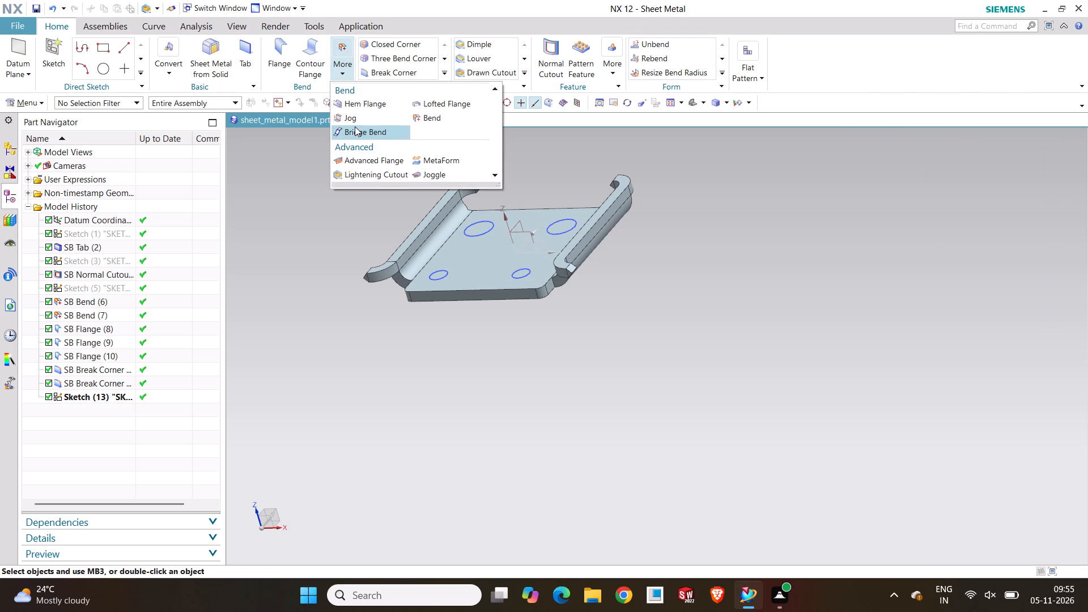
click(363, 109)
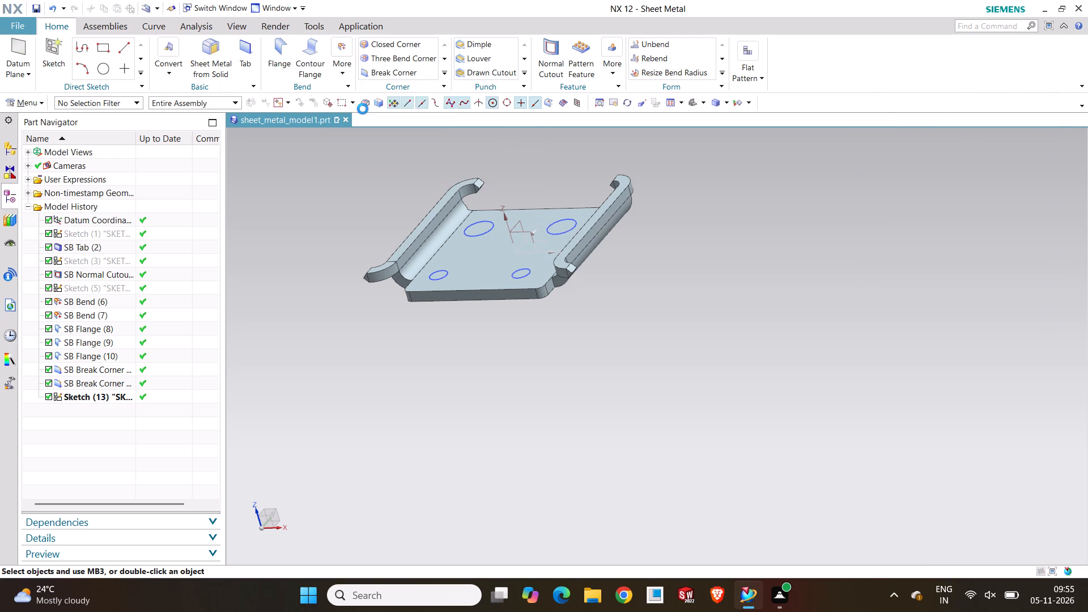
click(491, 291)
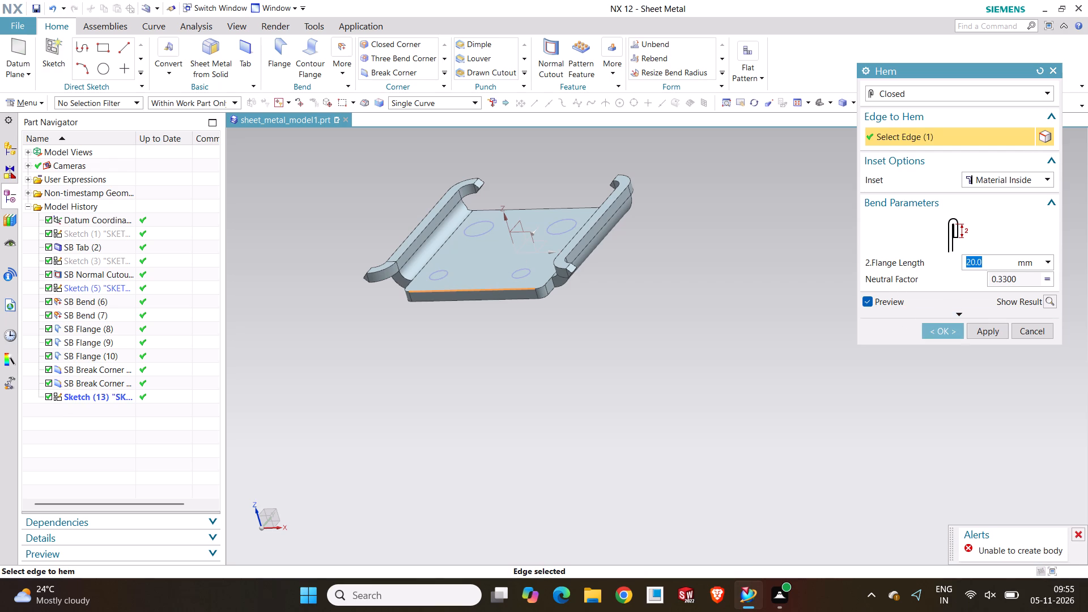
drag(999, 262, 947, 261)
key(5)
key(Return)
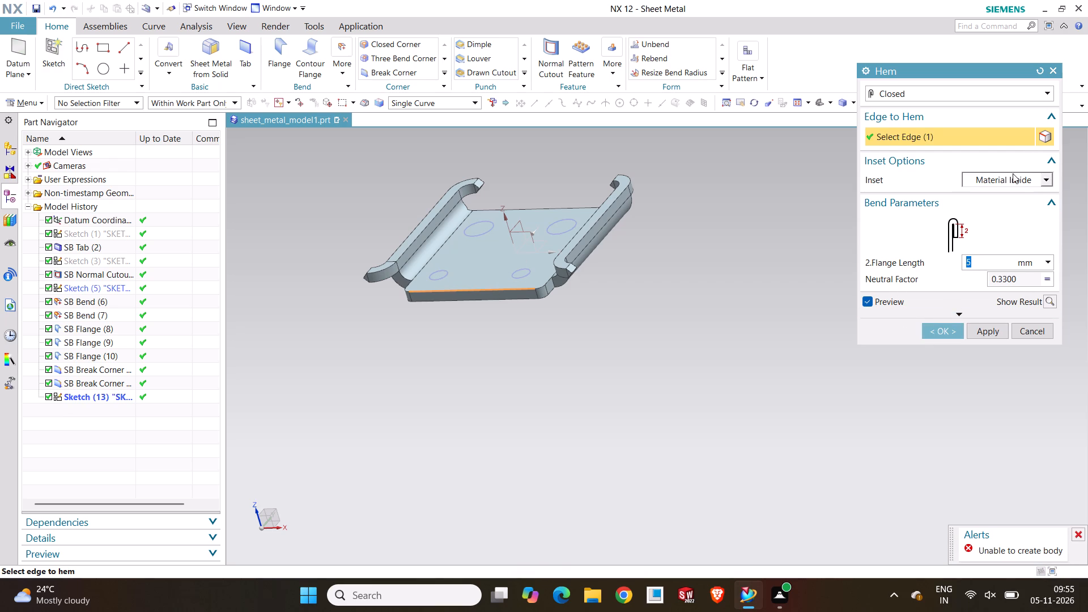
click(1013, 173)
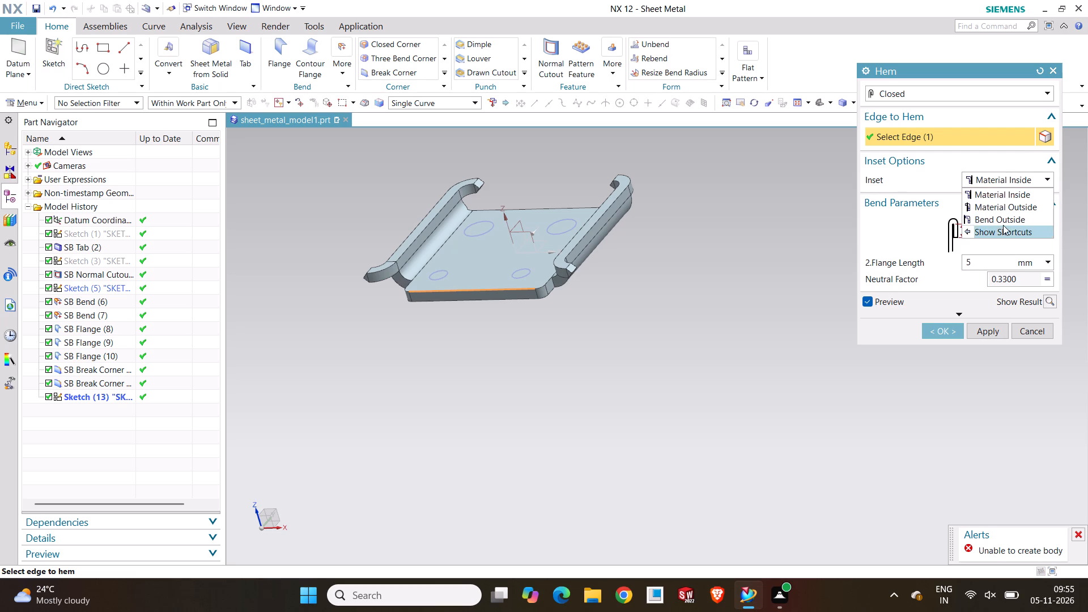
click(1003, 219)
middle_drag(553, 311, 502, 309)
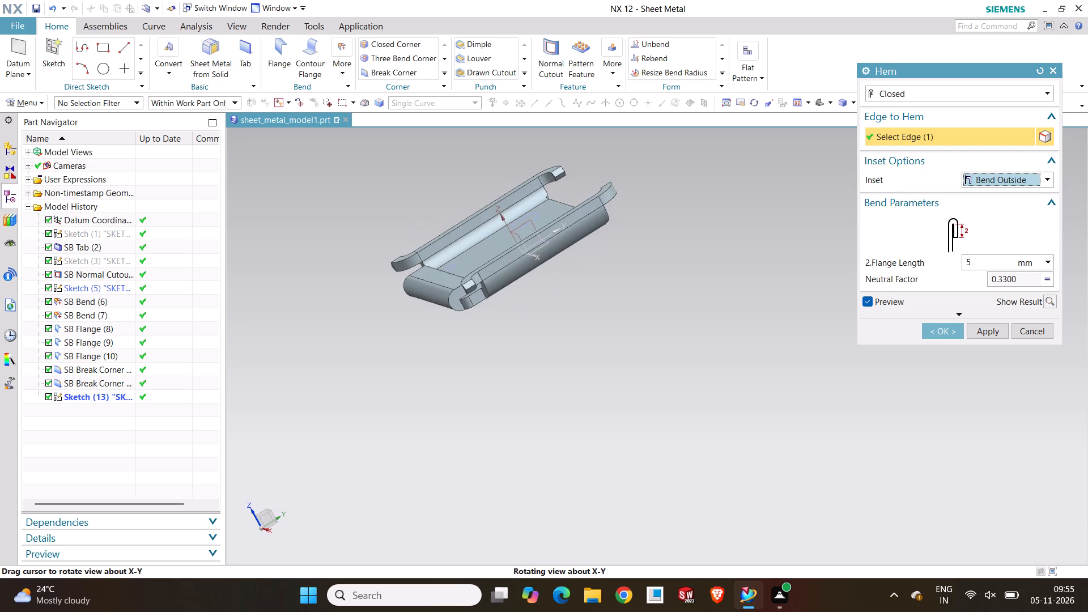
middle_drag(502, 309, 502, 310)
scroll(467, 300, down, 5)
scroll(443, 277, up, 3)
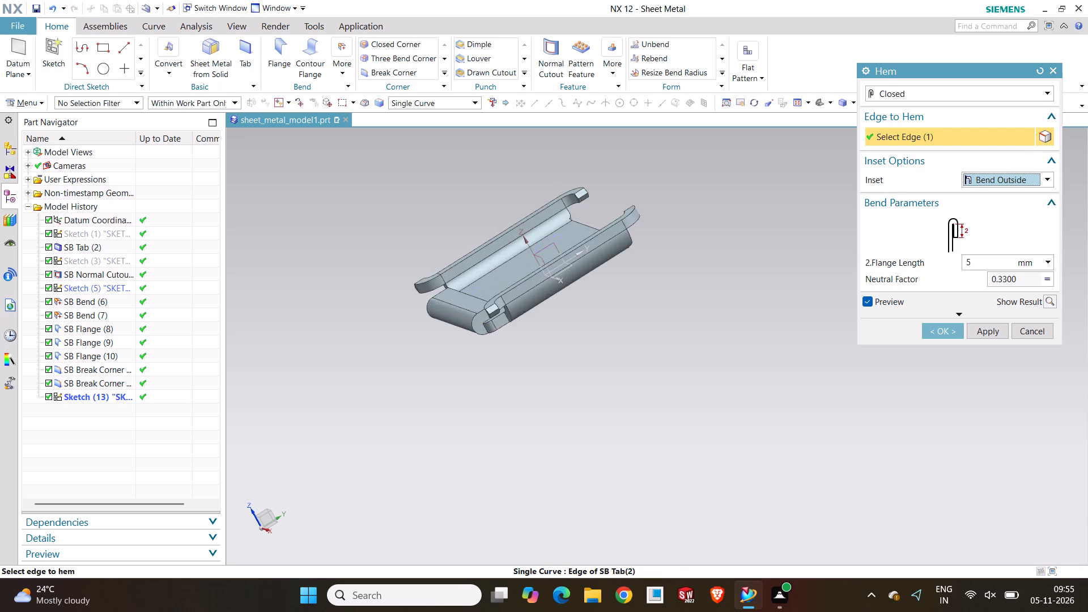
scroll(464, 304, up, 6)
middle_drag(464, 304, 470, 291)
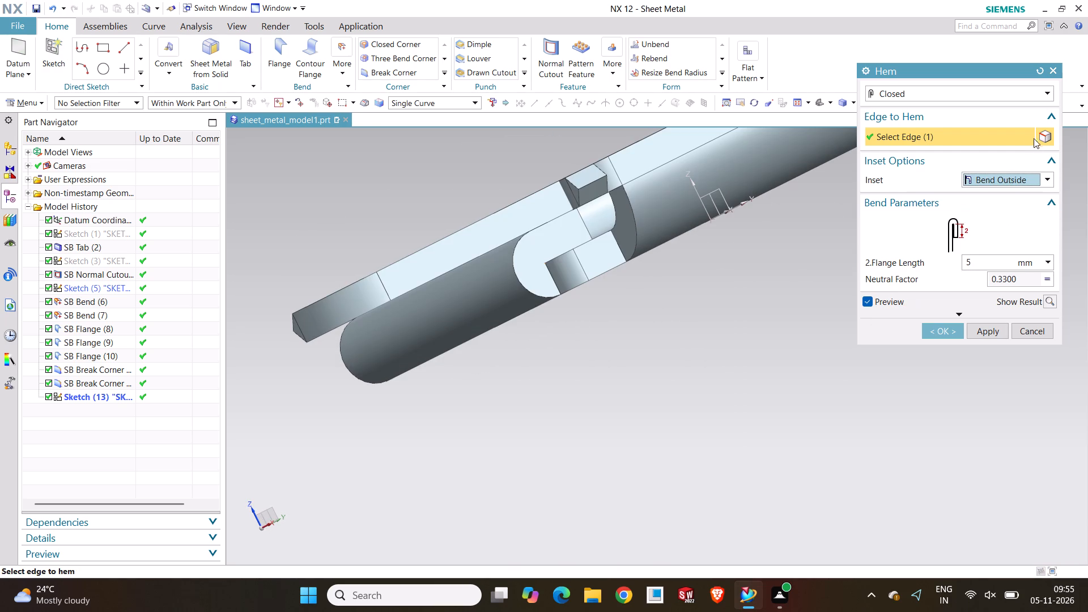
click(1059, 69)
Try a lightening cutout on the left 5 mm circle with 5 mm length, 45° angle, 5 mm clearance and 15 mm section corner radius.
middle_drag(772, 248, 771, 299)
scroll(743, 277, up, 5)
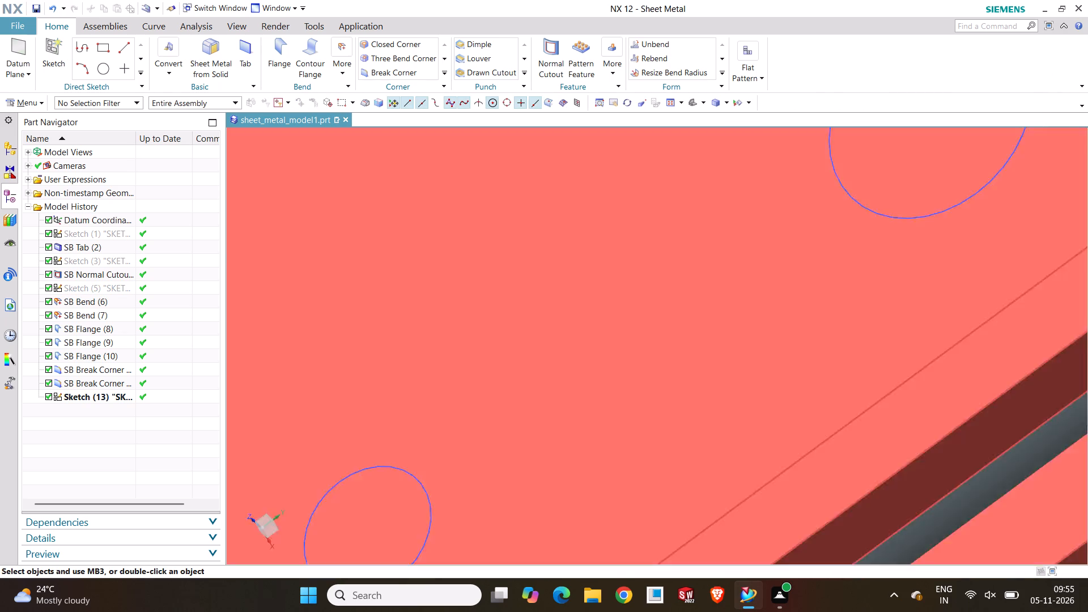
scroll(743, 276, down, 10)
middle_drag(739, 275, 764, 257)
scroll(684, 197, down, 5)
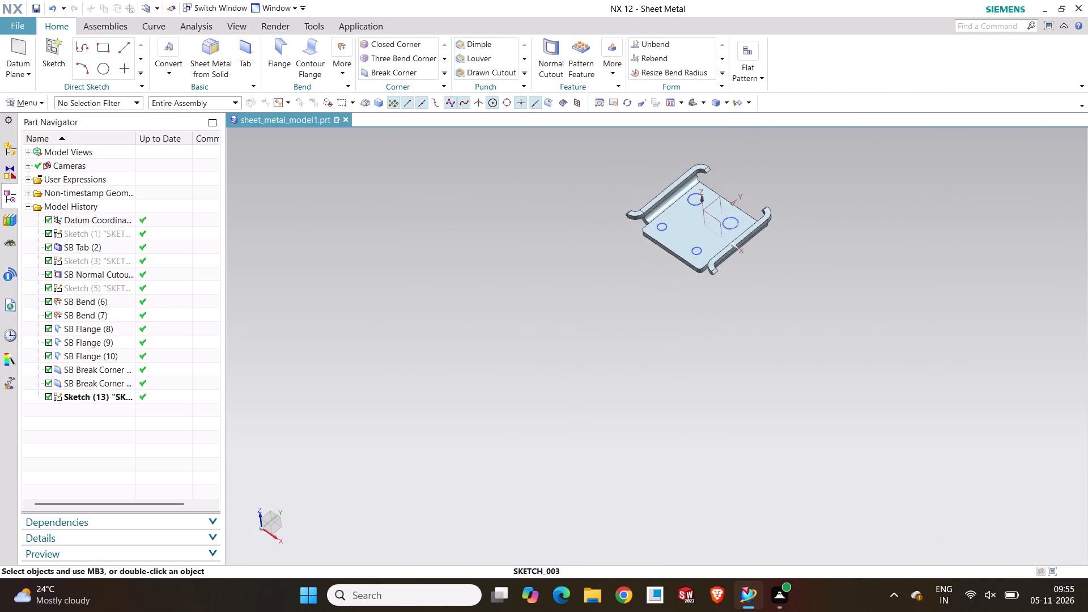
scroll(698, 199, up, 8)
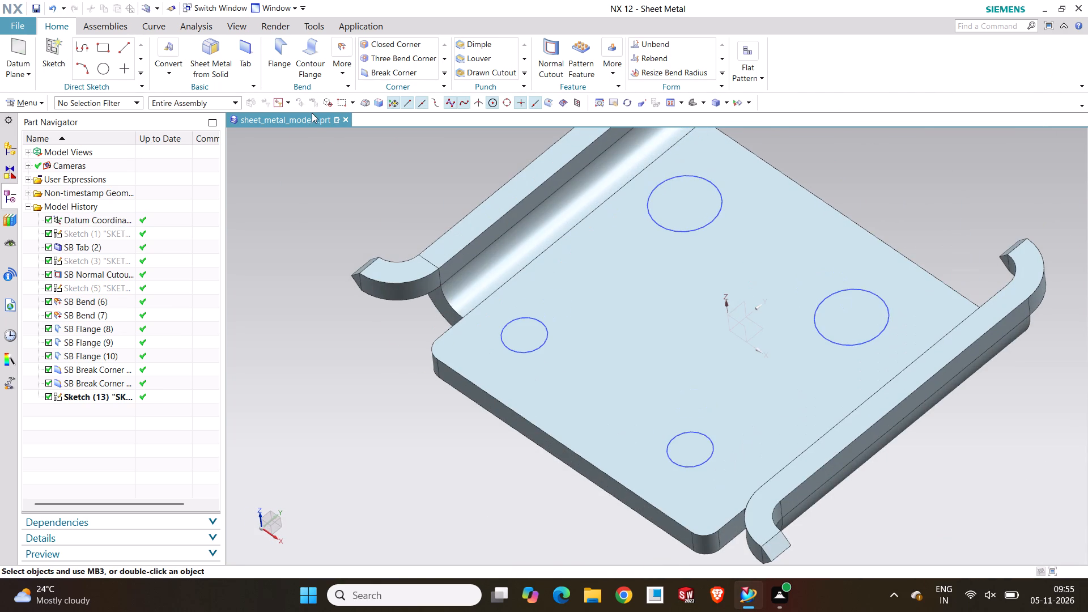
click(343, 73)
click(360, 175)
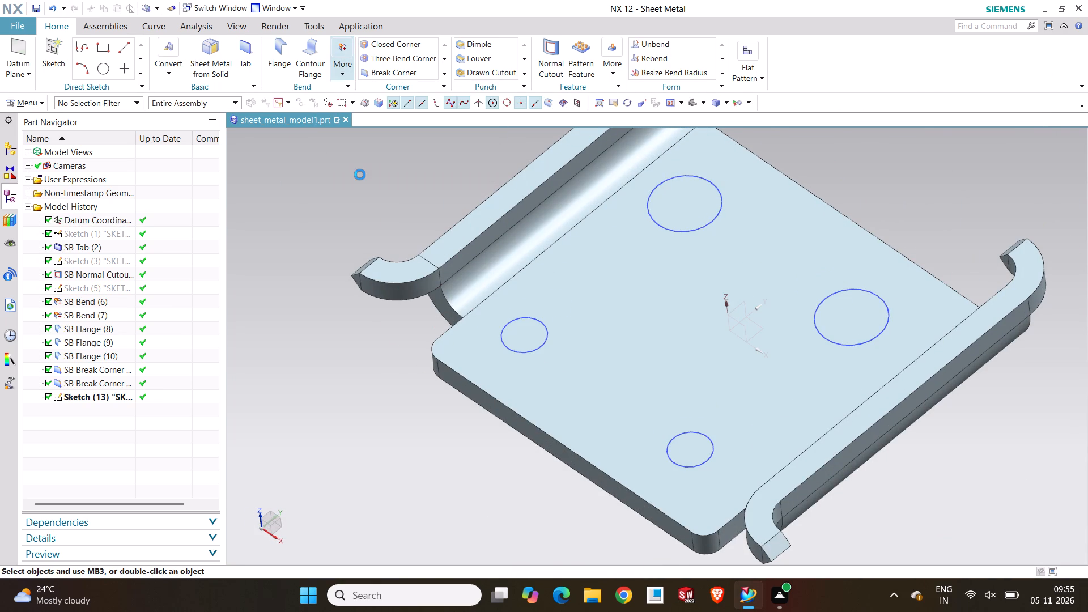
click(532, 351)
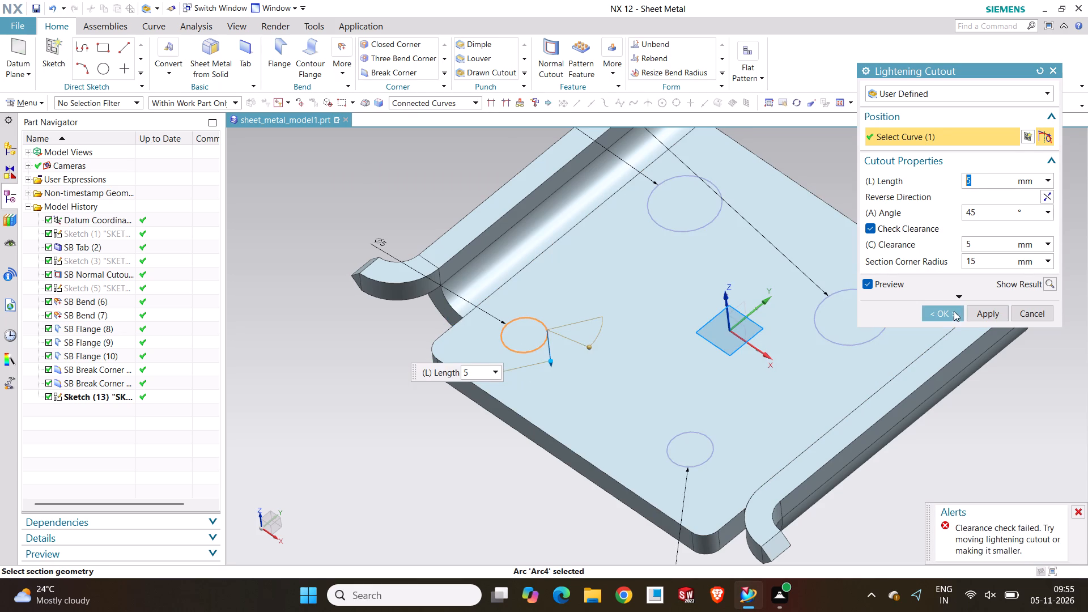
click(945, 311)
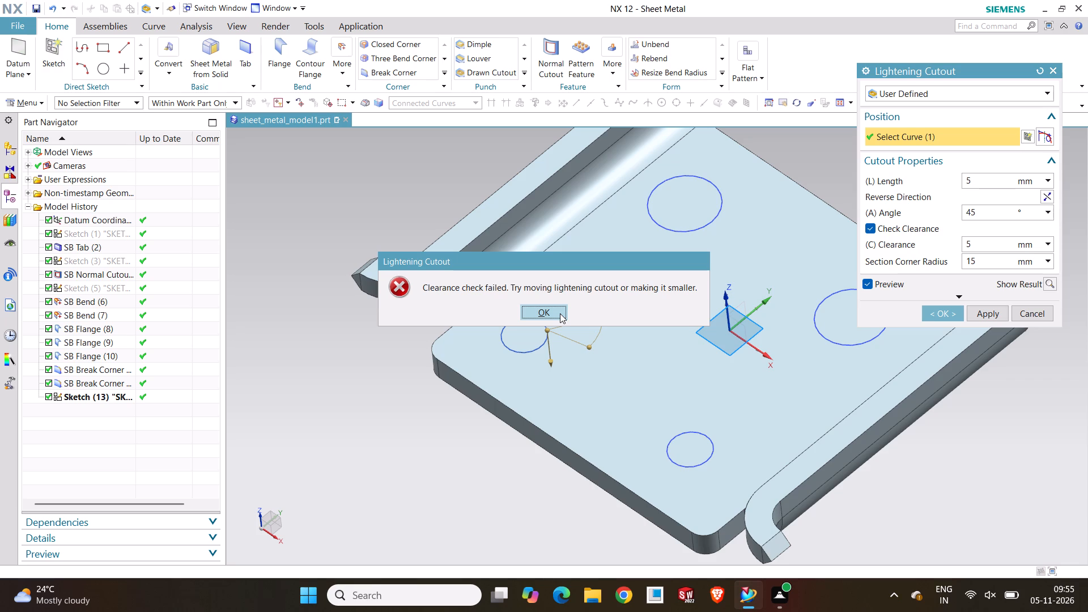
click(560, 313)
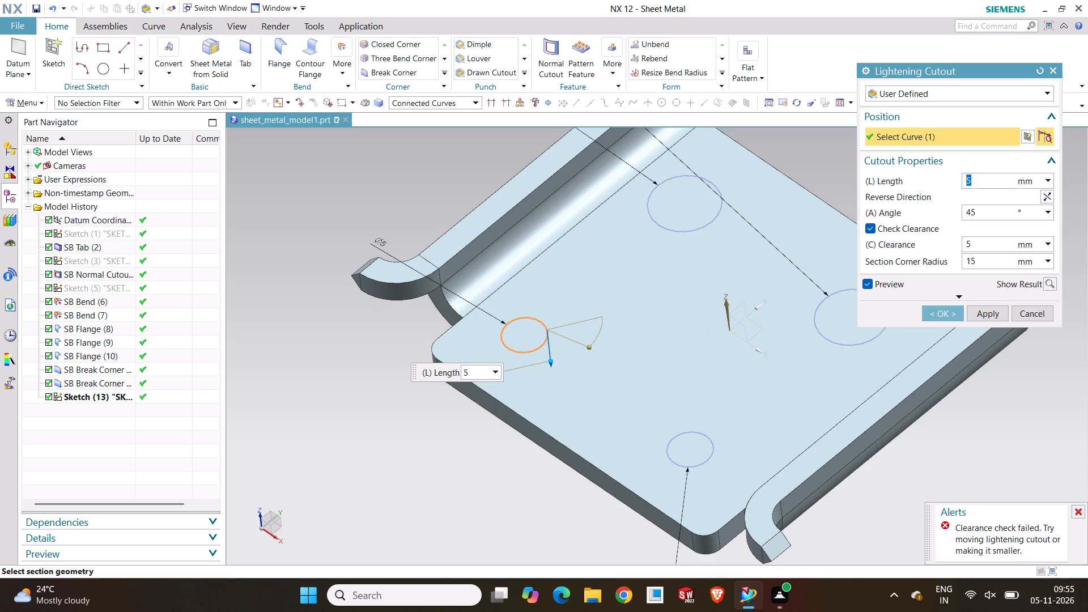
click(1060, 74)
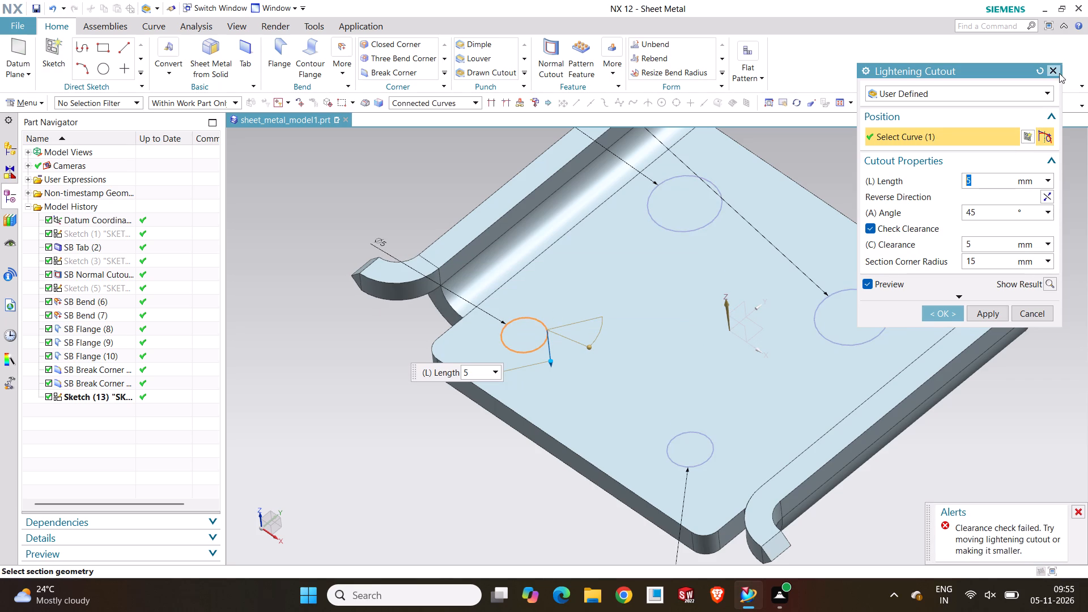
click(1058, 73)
Delete the sketch containing the four circles on the tab face.
click(548, 331)
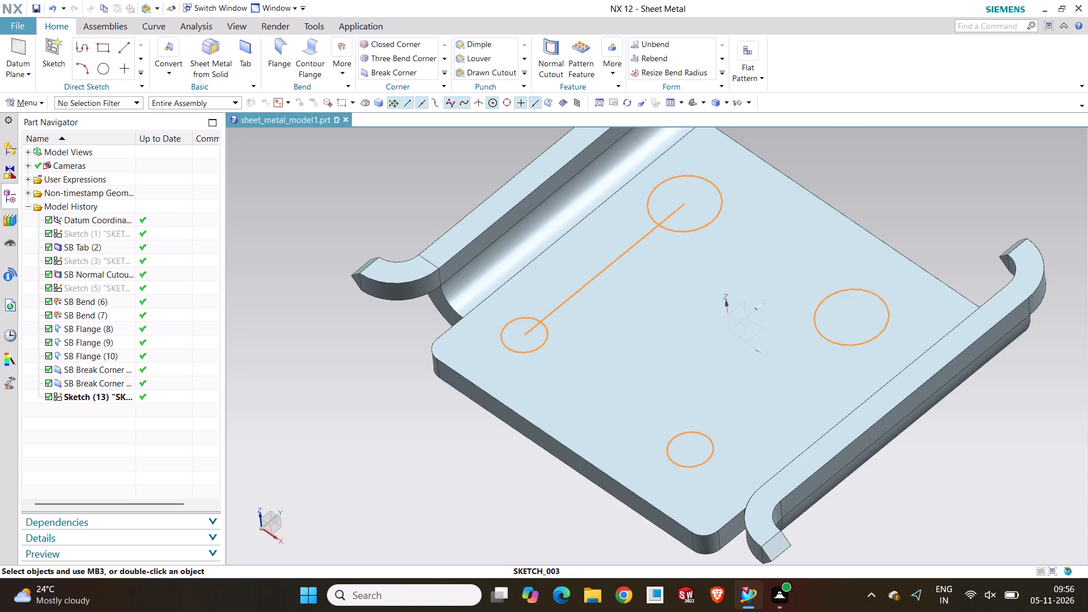
key(Delete)
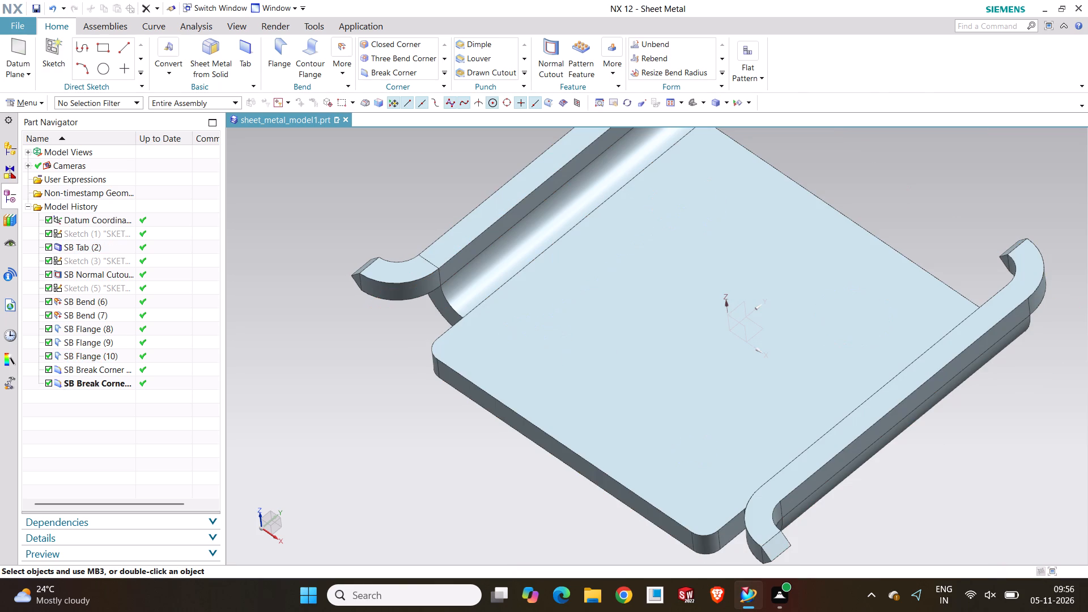
Sketch a single circle on the tab's top face, centred at about XC 11.5, YC 14.5, and finish the sketch.
click(49, 58)
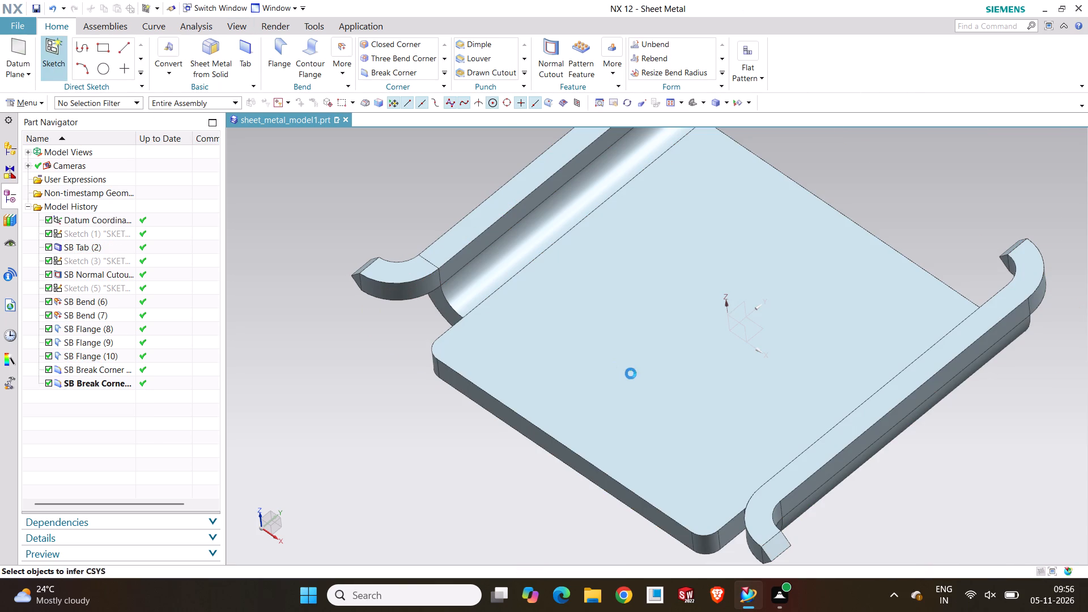
click(624, 358)
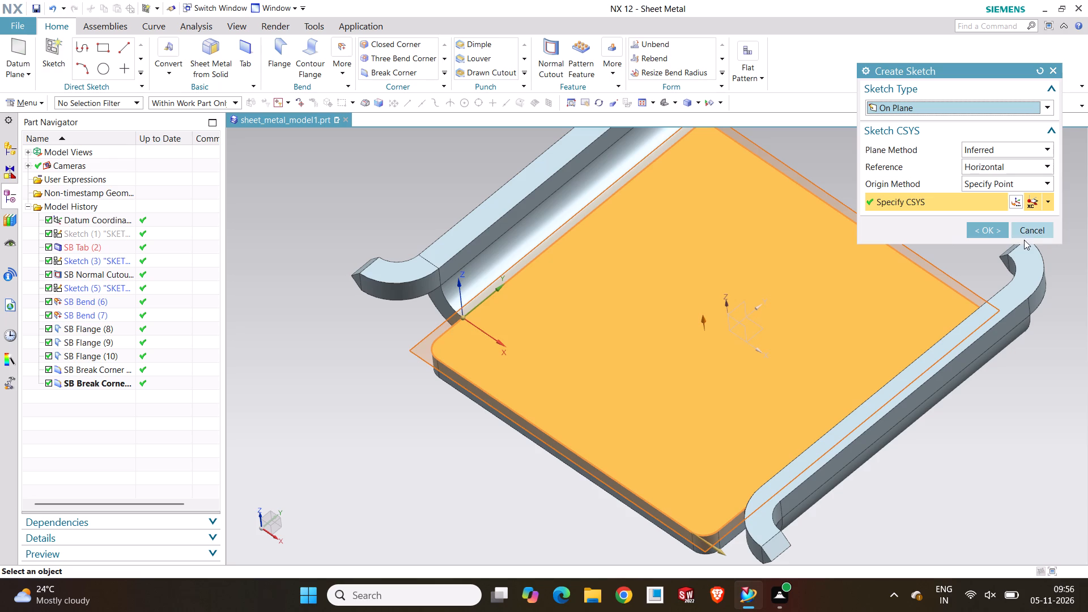
click(994, 229)
scroll(932, 175, up, 2)
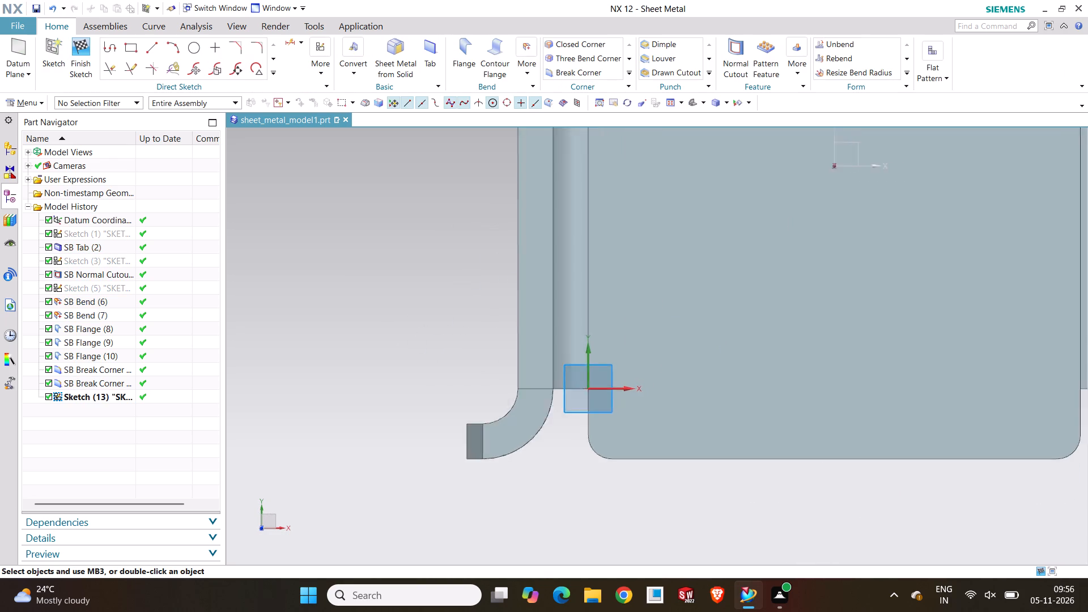
scroll(932, 175, up, 2)
scroll(932, 175, down, 5)
scroll(997, 153, down, 1)
scroll(926, 169, up, 4)
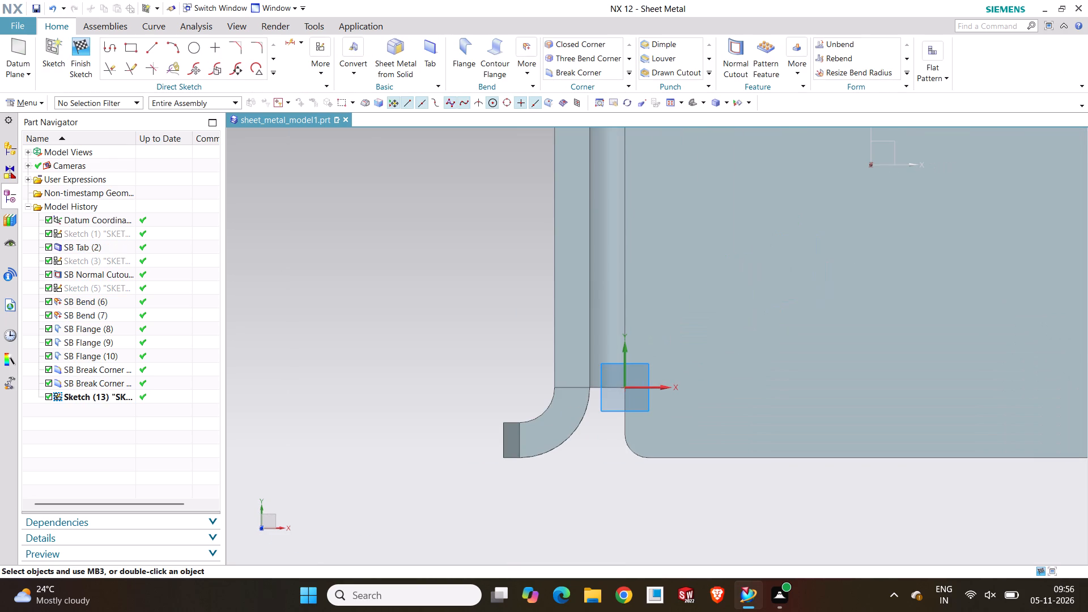
click(203, 43)
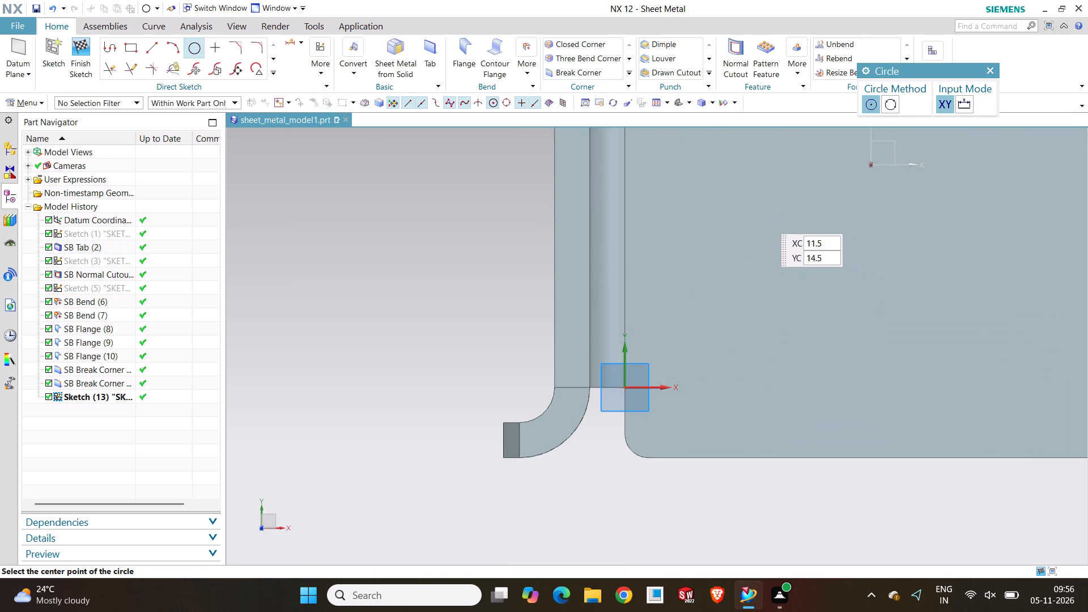
click(761, 214)
click(791, 249)
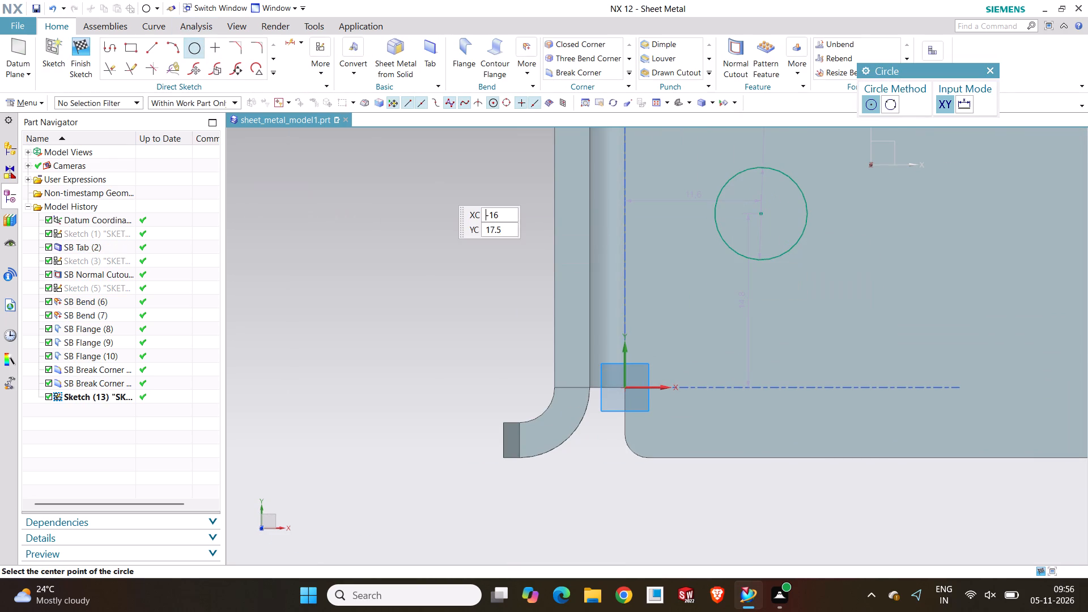
key(Escape)
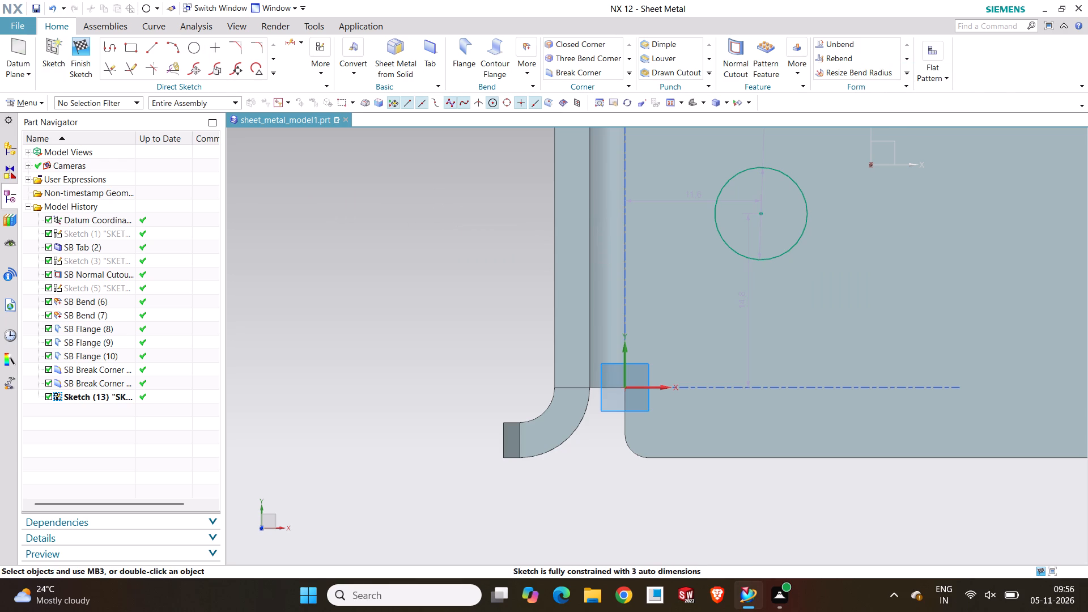
click(75, 58)
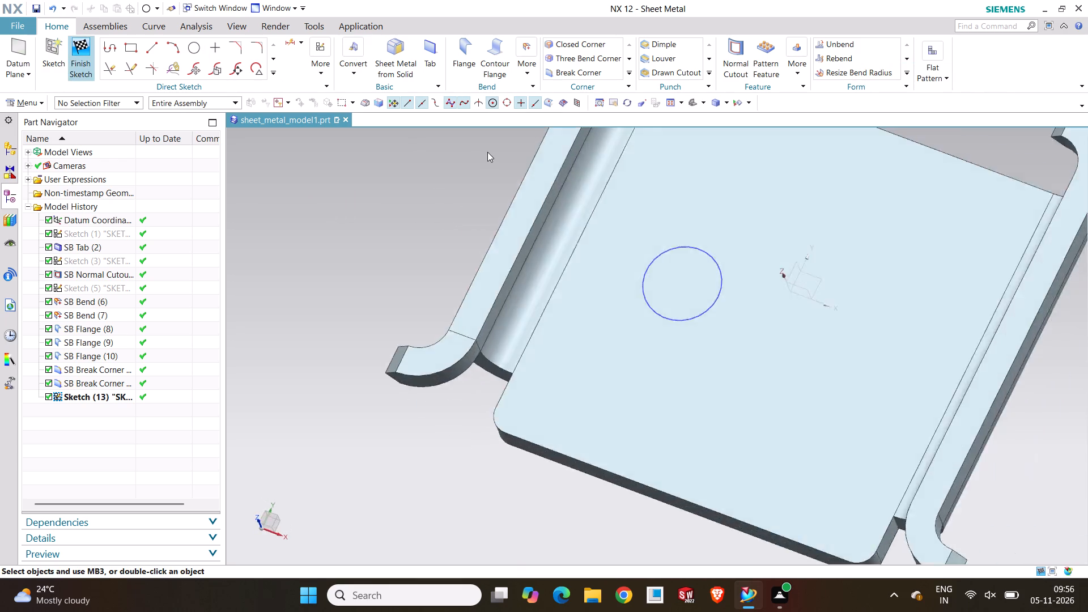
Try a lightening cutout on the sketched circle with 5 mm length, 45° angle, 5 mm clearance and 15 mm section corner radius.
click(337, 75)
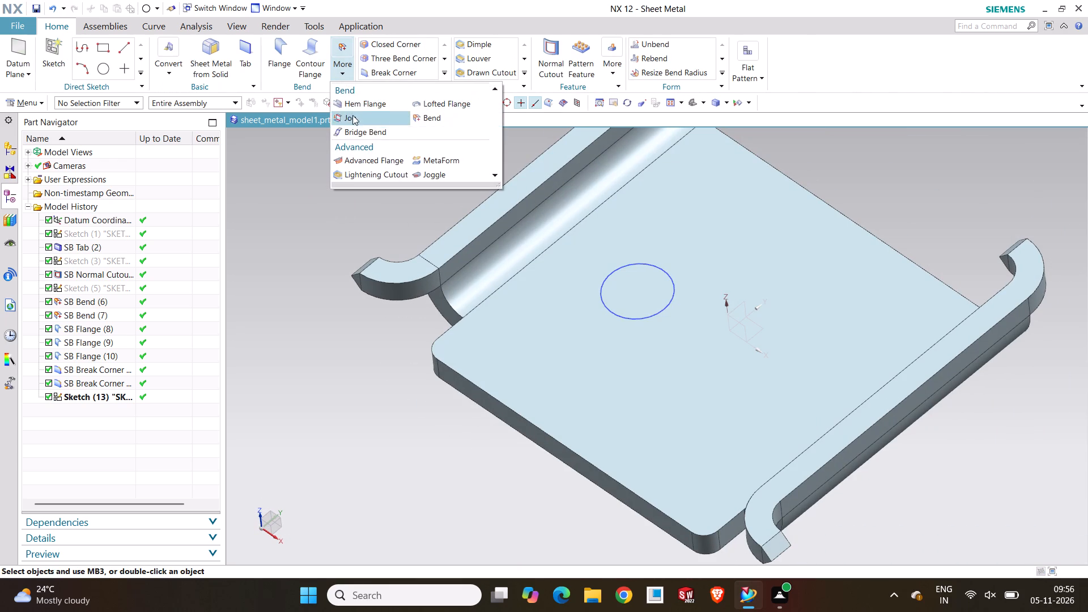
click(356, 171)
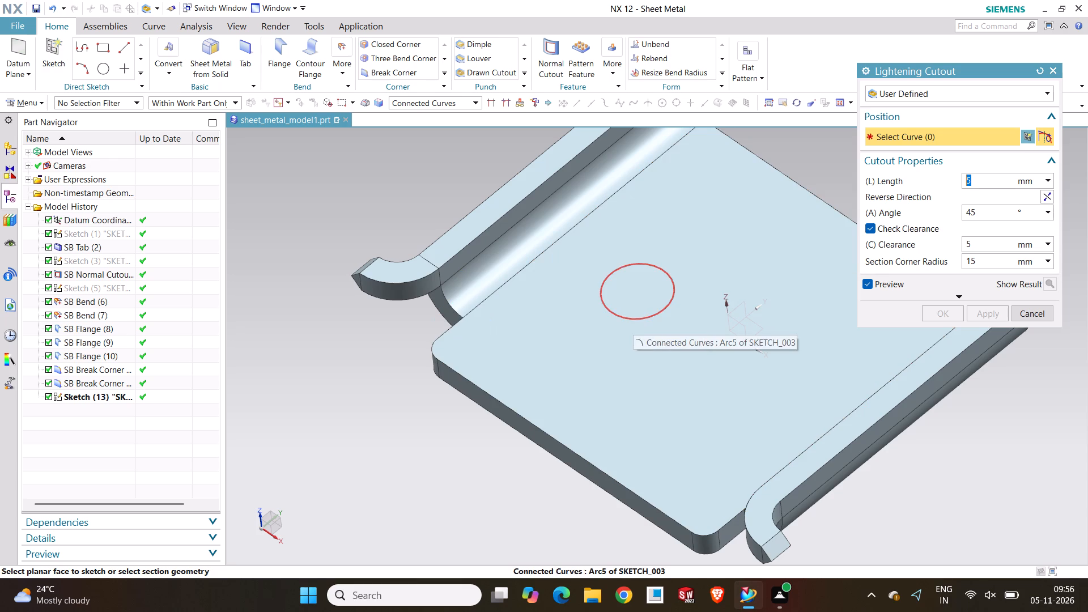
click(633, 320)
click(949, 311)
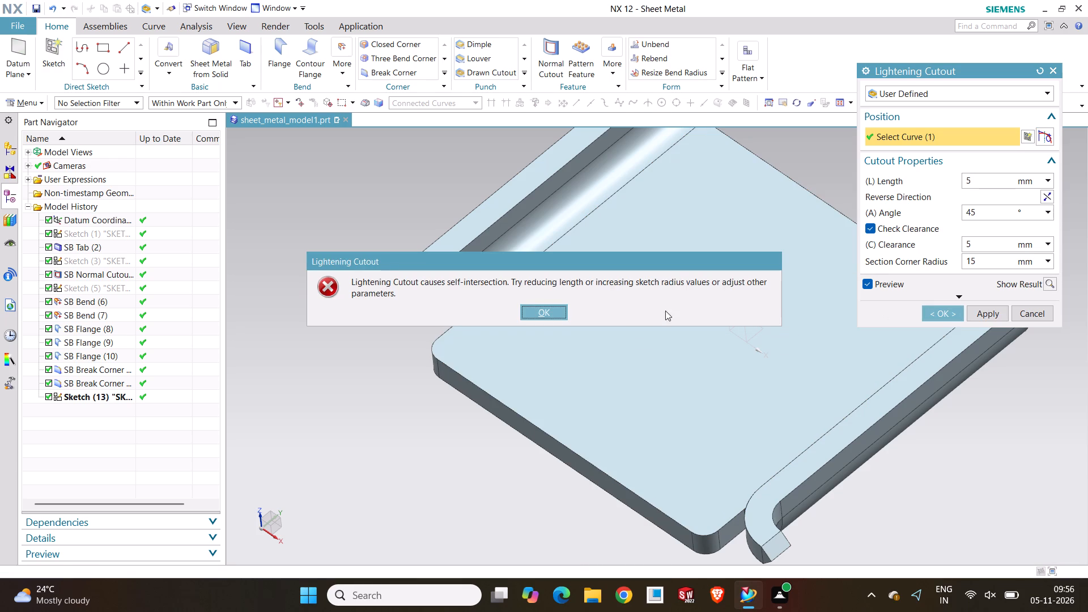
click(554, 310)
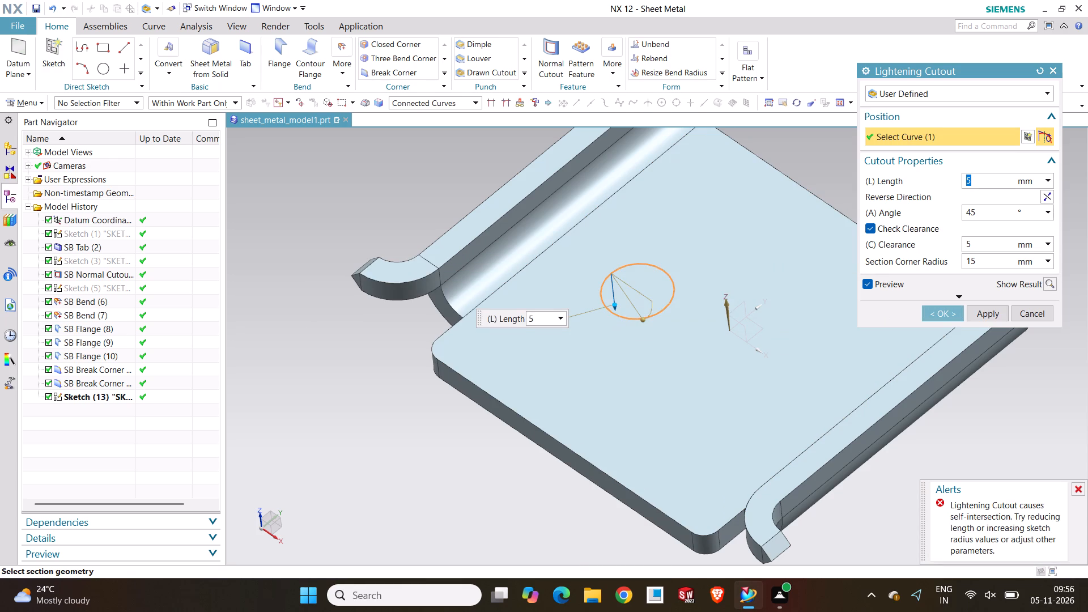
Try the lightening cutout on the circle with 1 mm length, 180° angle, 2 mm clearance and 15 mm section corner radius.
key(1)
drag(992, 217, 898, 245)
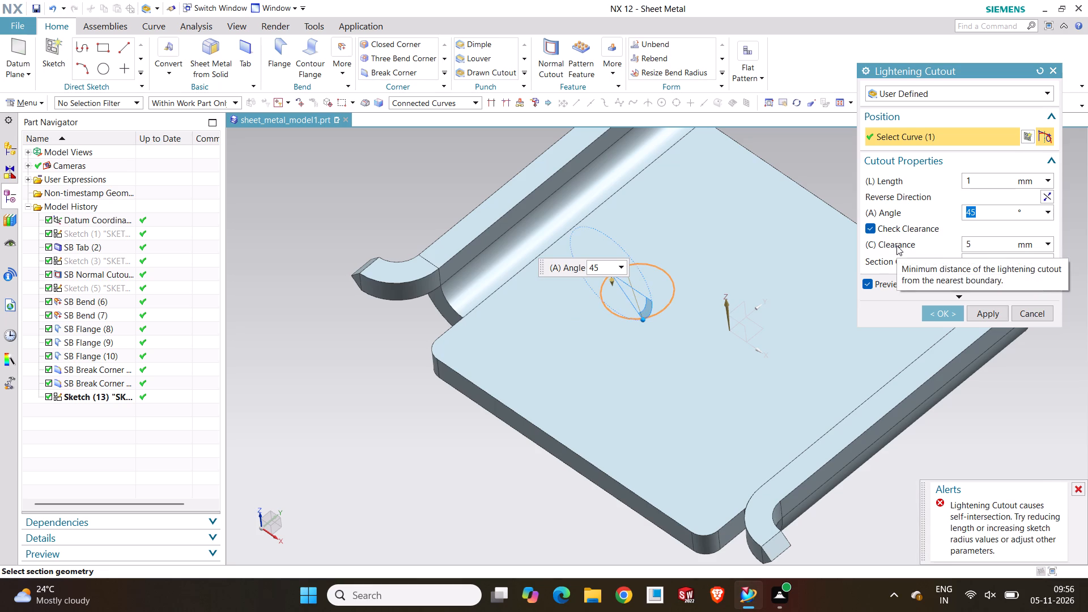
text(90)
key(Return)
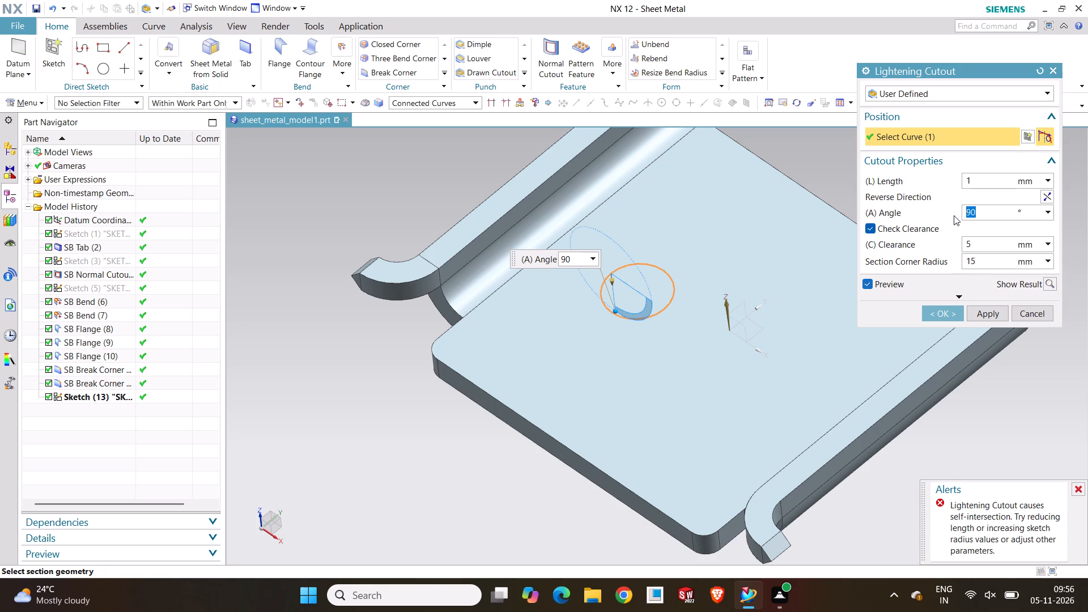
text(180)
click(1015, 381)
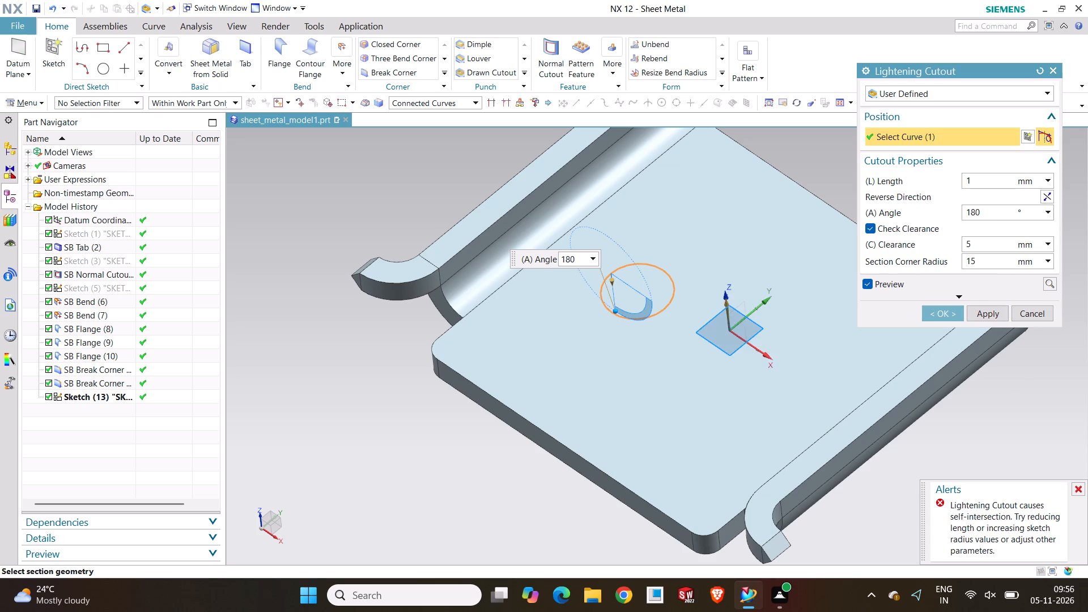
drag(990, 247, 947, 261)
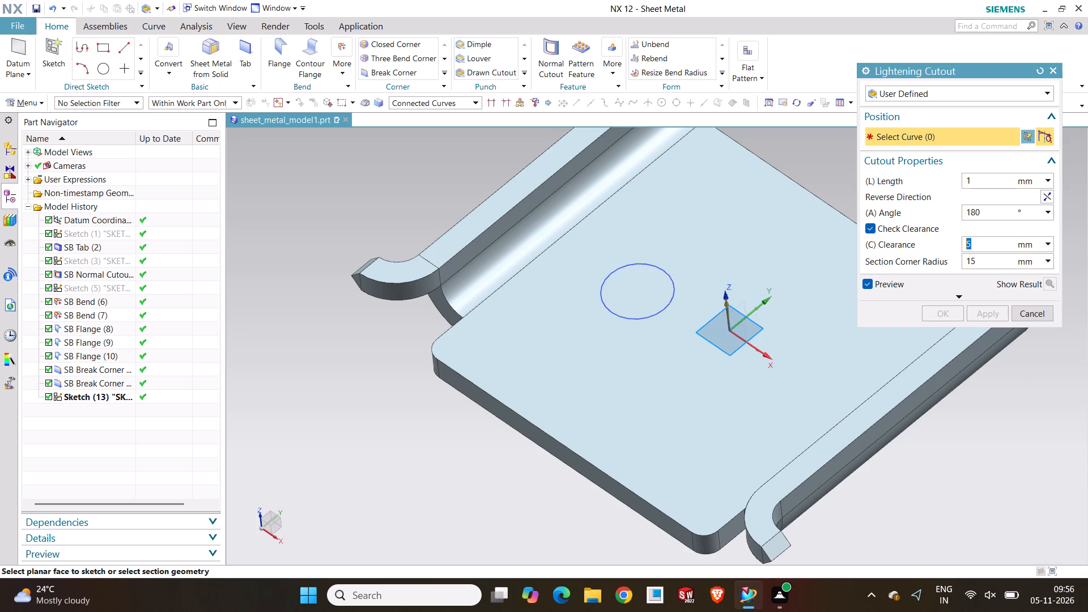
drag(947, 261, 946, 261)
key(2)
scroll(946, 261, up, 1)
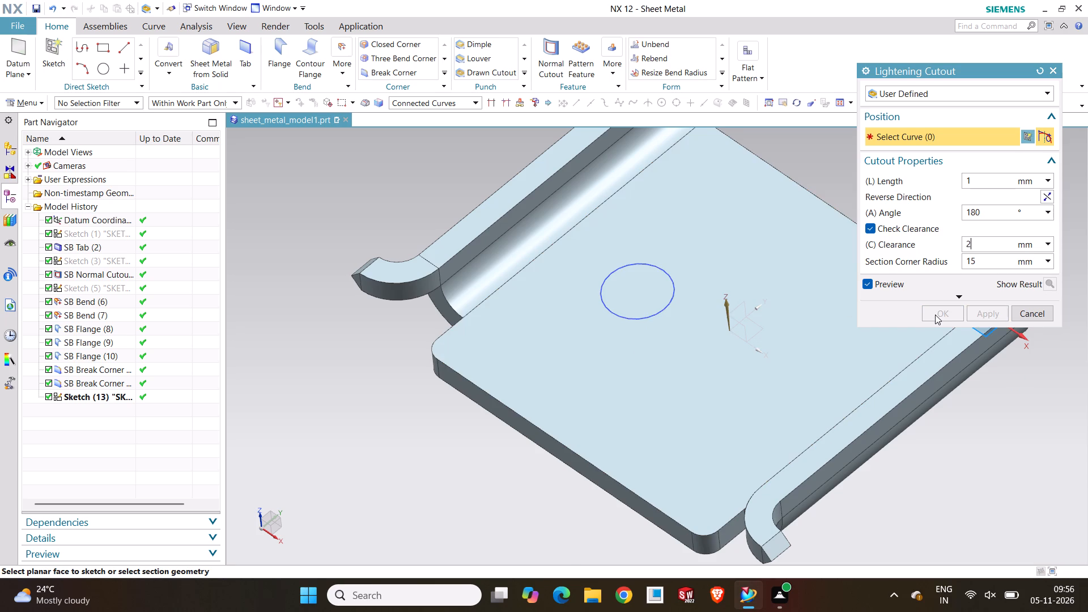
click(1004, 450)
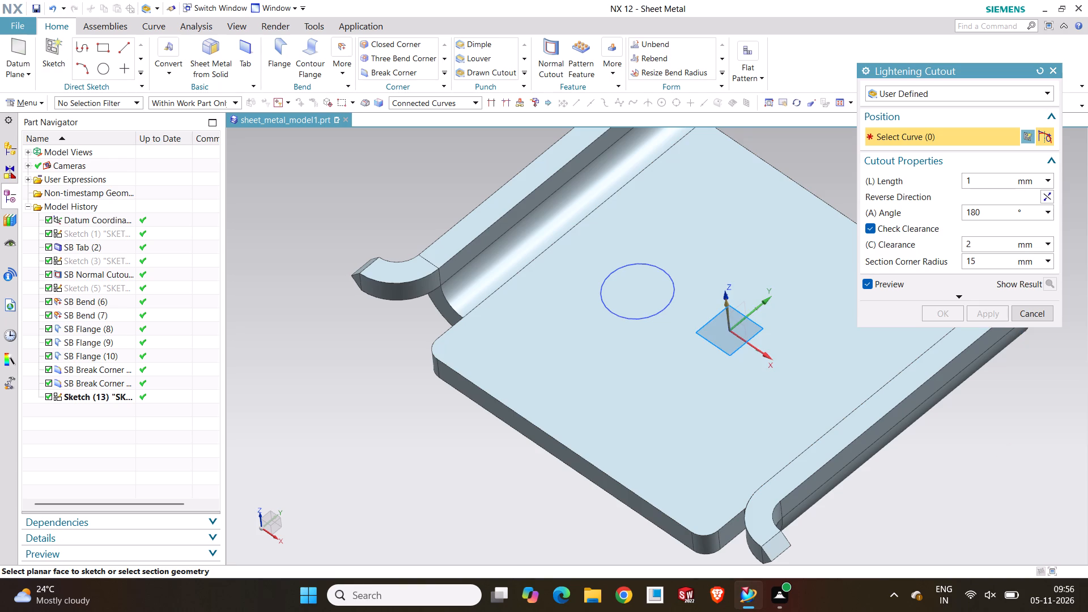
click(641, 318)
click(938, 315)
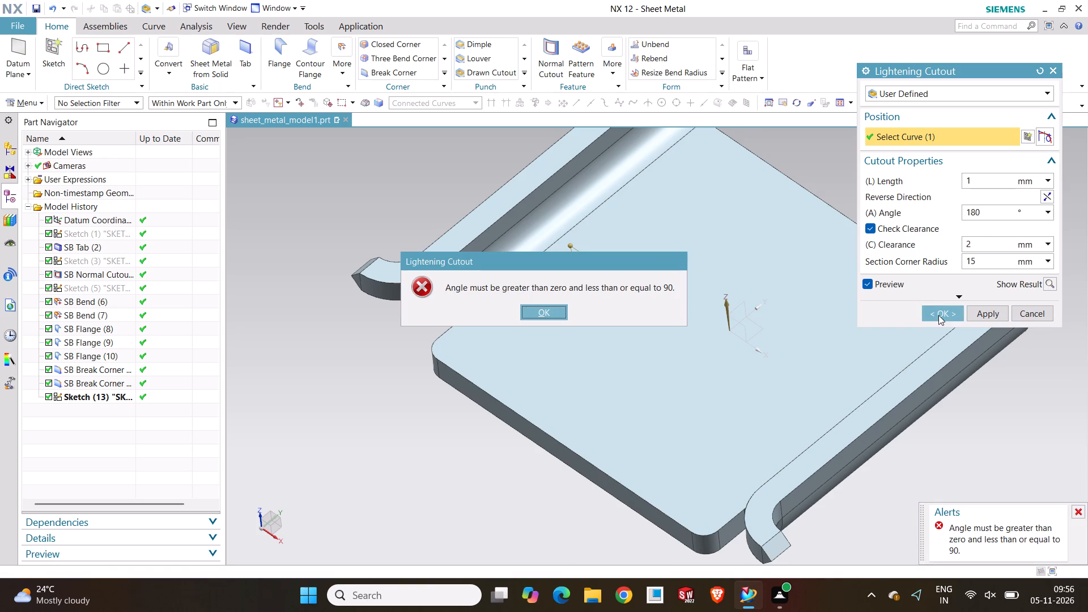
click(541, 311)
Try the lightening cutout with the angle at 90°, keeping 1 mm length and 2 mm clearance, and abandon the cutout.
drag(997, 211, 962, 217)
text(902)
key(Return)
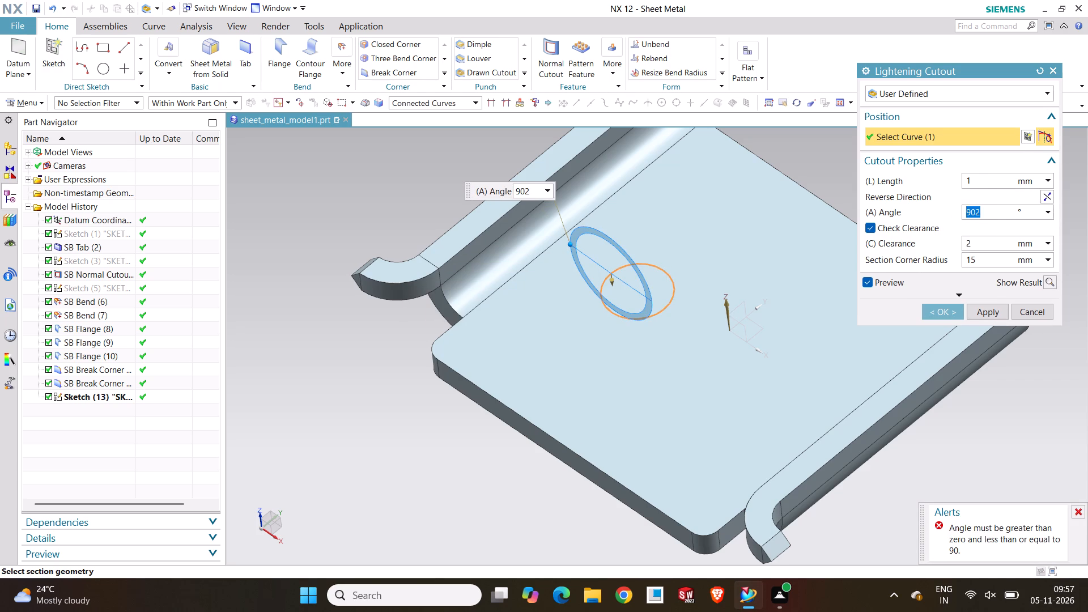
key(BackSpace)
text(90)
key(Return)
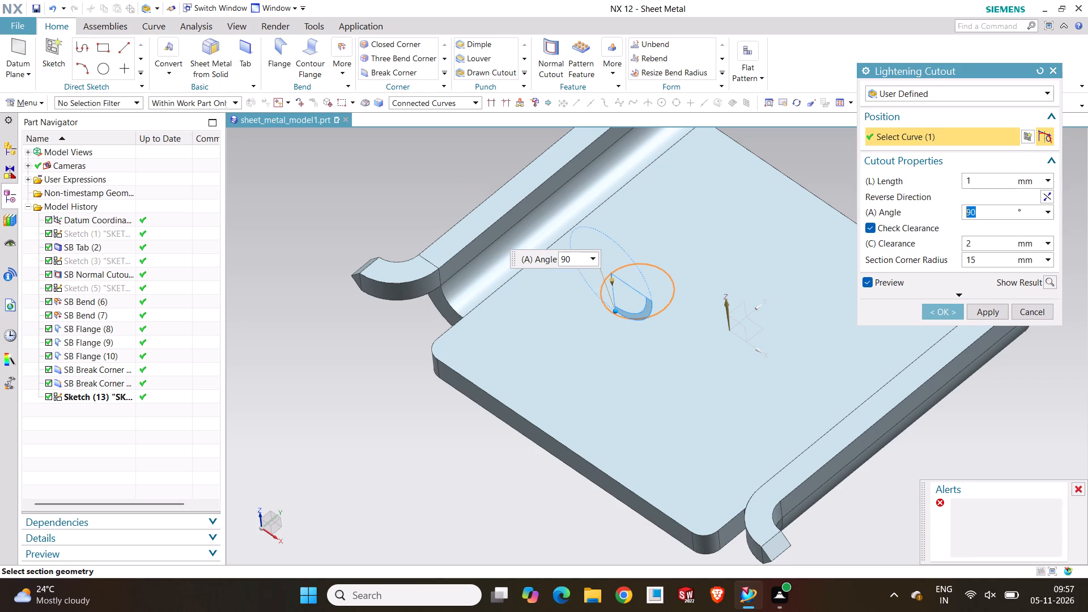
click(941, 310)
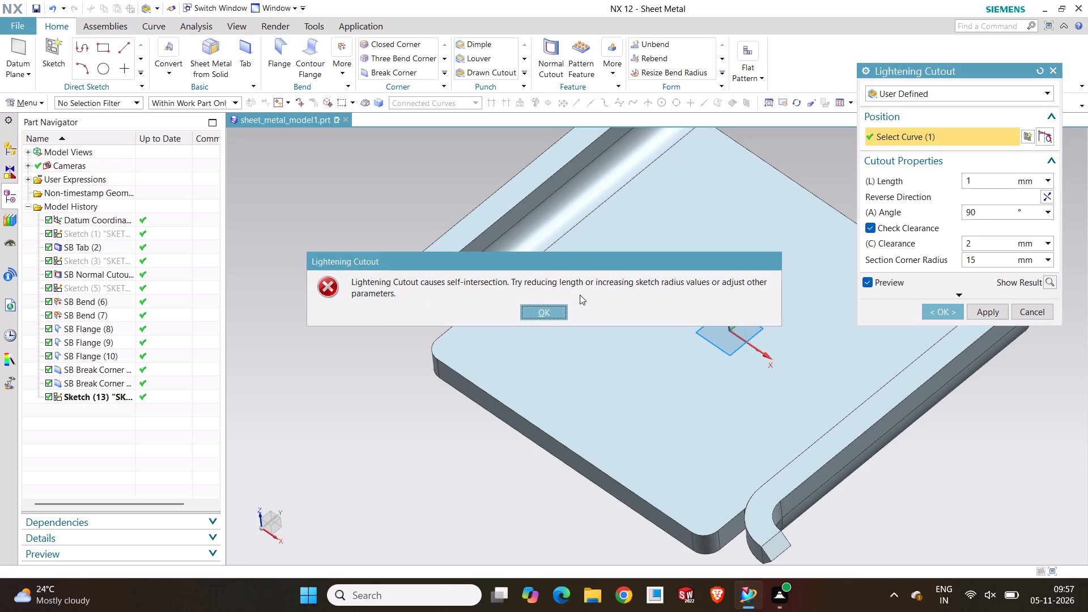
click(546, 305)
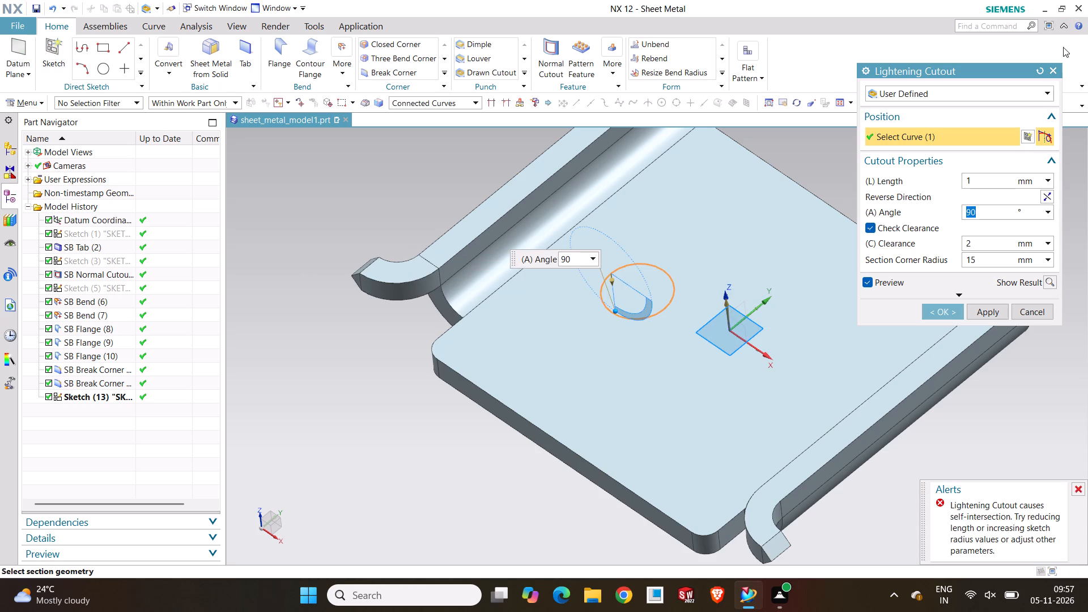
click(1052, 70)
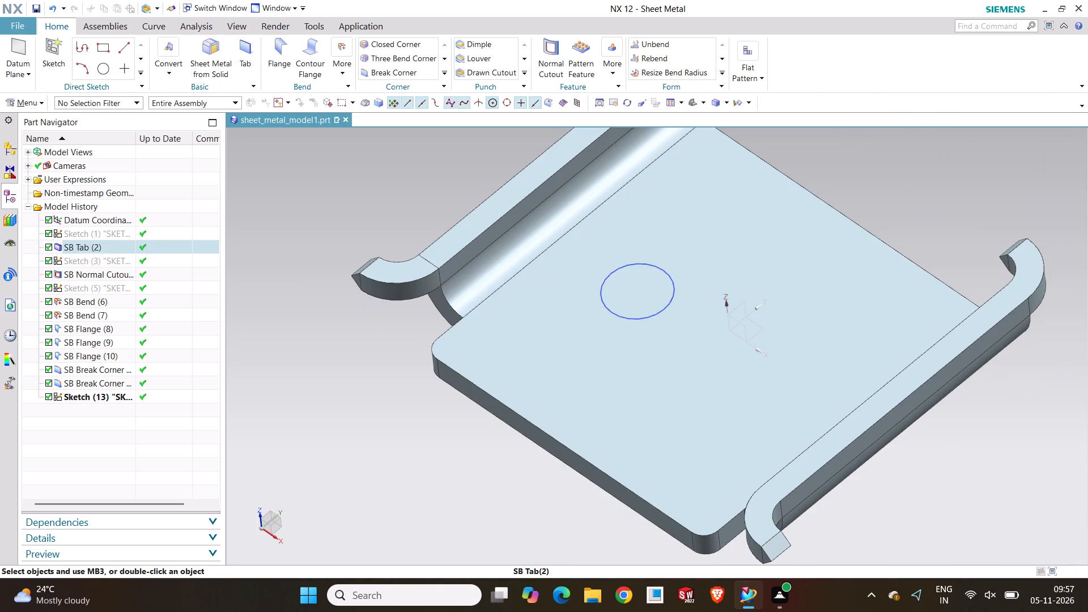
Delete the sketch containing the single circle on the tab's top face.
click(644, 319)
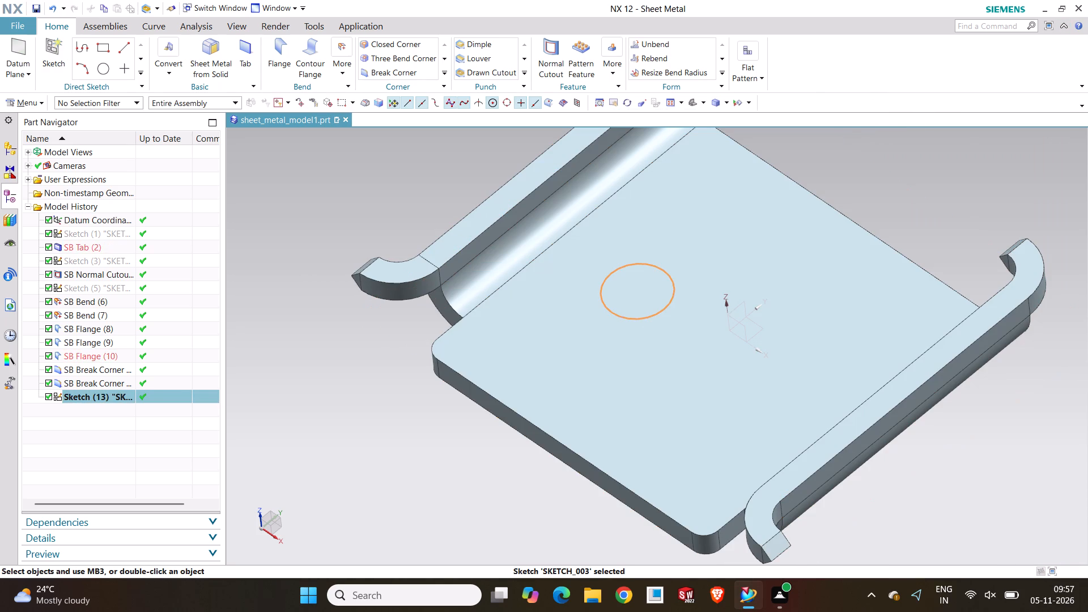
key(Delete)
click(651, 321)
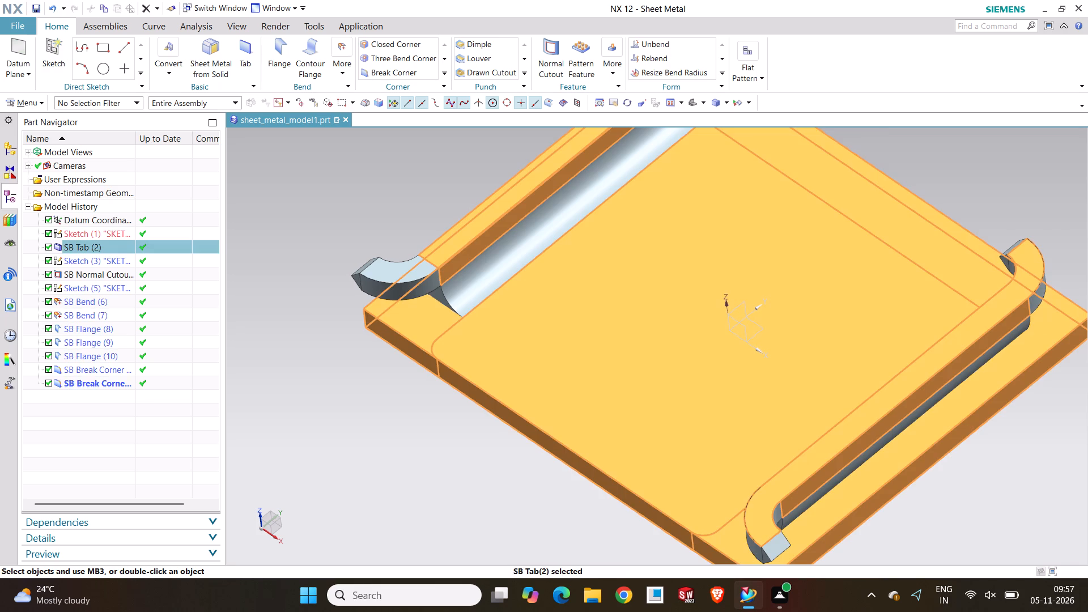
click(360, 211)
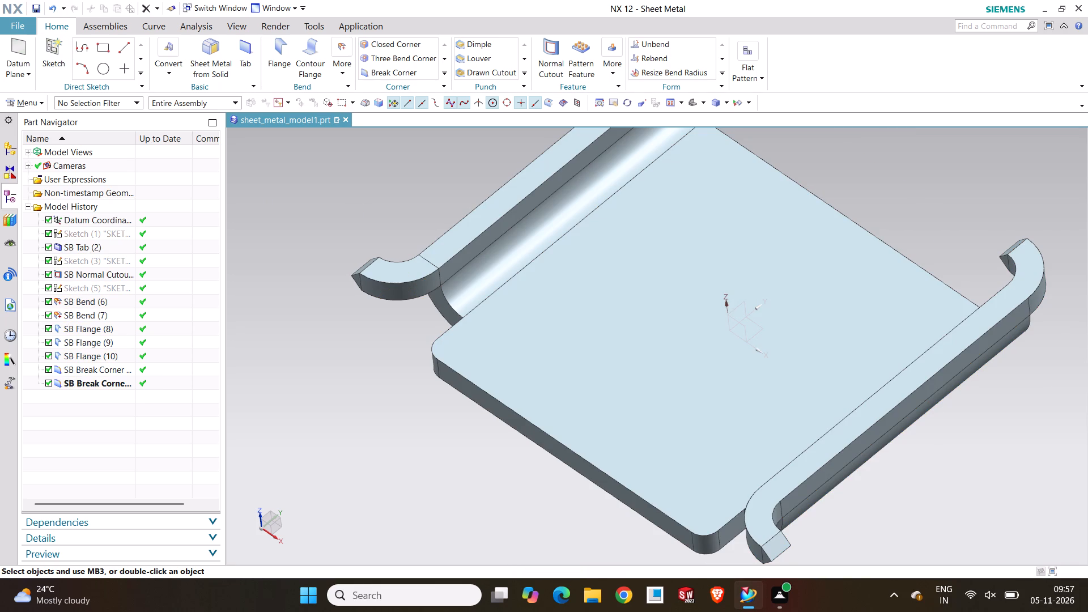
Sketch a larger circle on the tab's top face, left of centre towards the front edge, and finish the sketch.
click(50, 49)
click(548, 355)
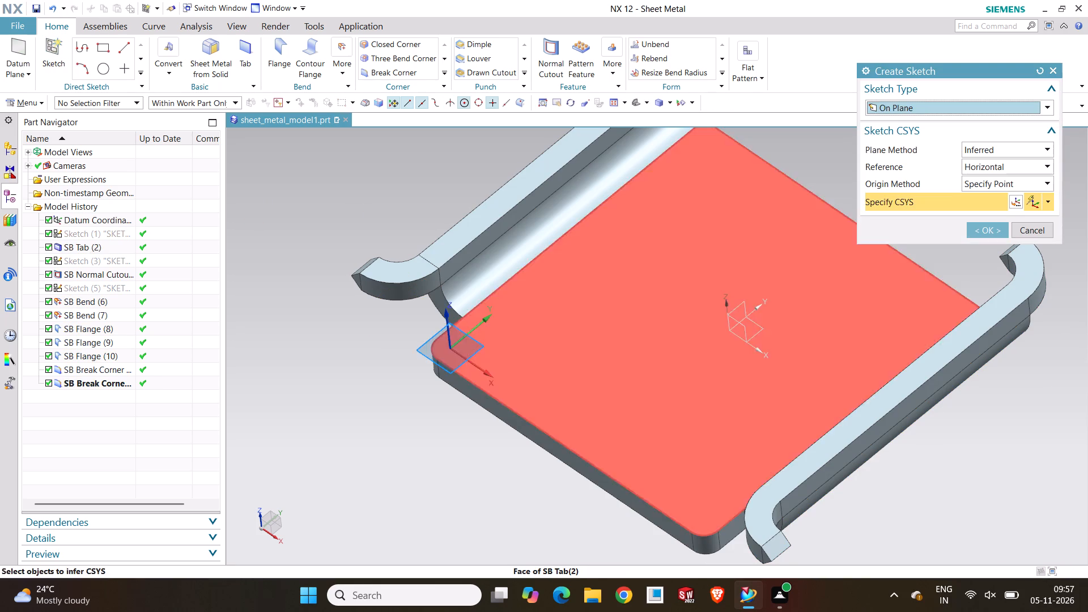
click(977, 231)
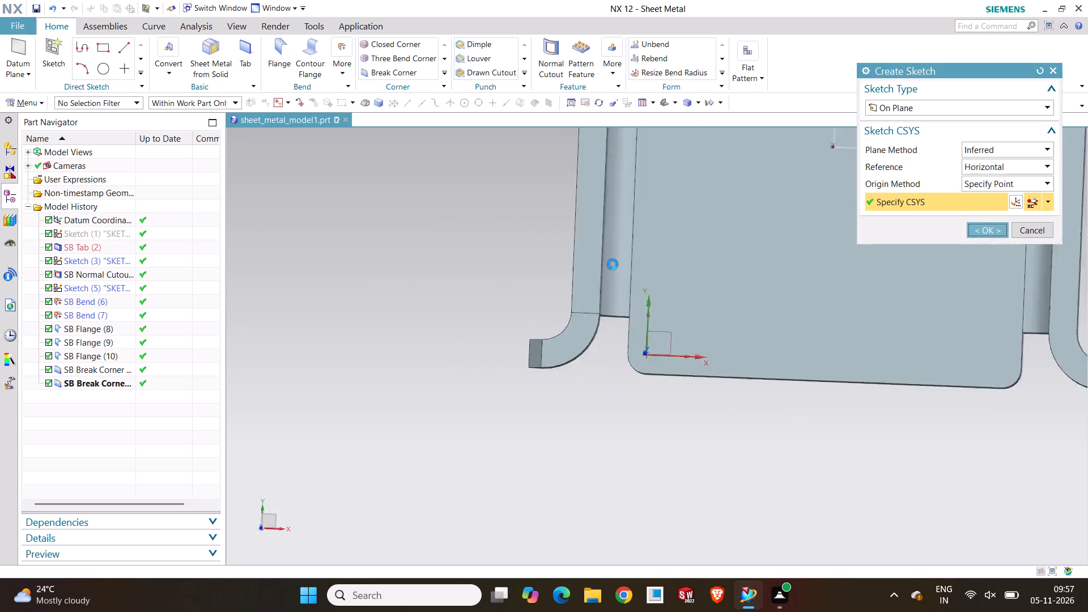
scroll(809, 200, up, 3)
scroll(809, 200, down, 5)
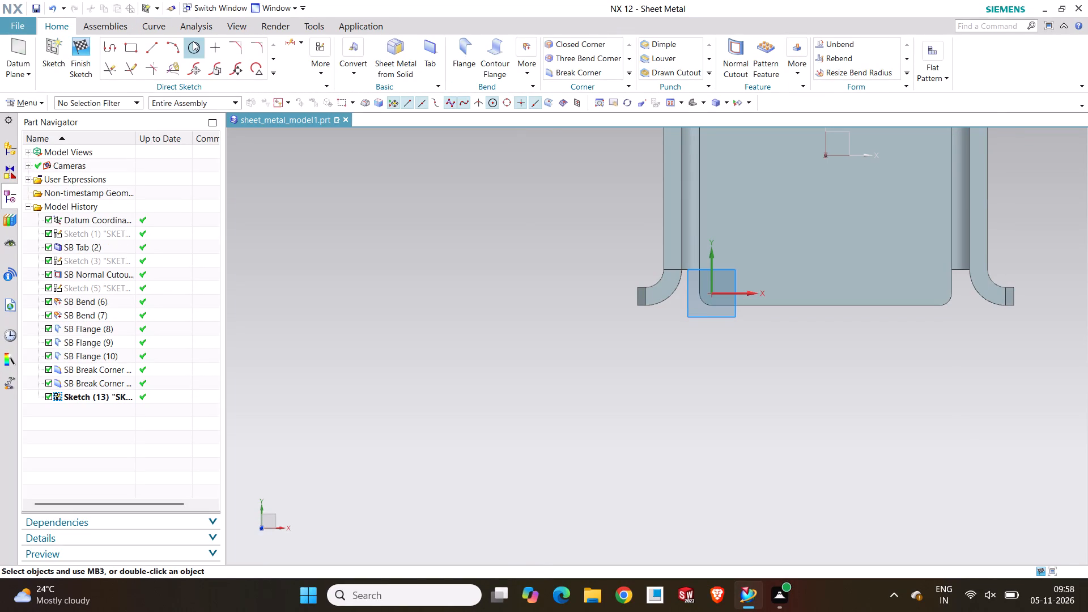
click(193, 41)
click(766, 184)
click(787, 212)
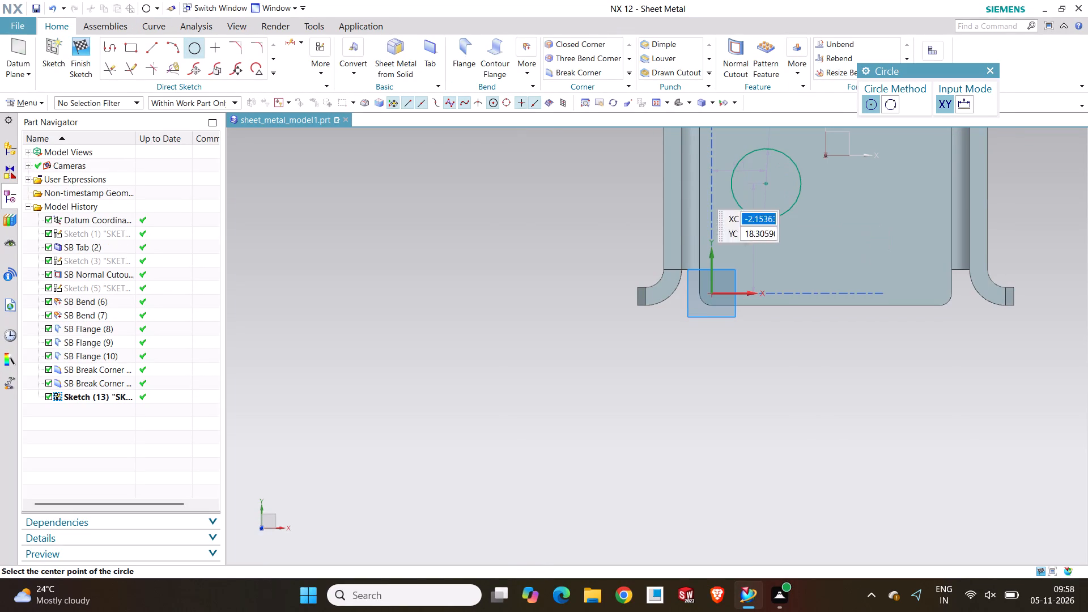
click(86, 61)
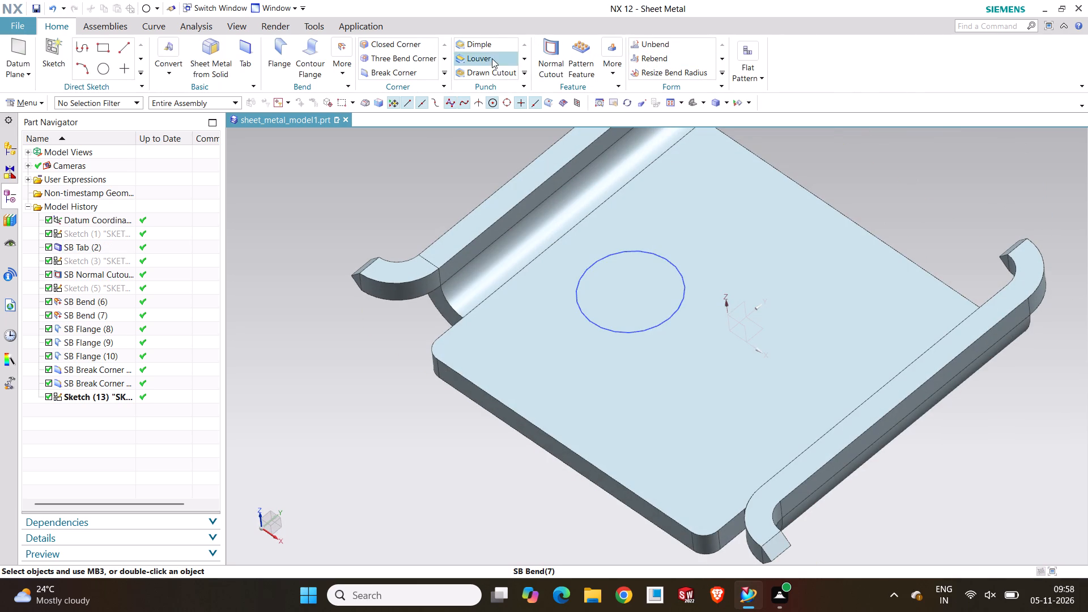
Create a downward dimple from the sketched circle with 2 mm depth, 0° side angle, Inside depth reference and Material Outside side walls.
click(492, 45)
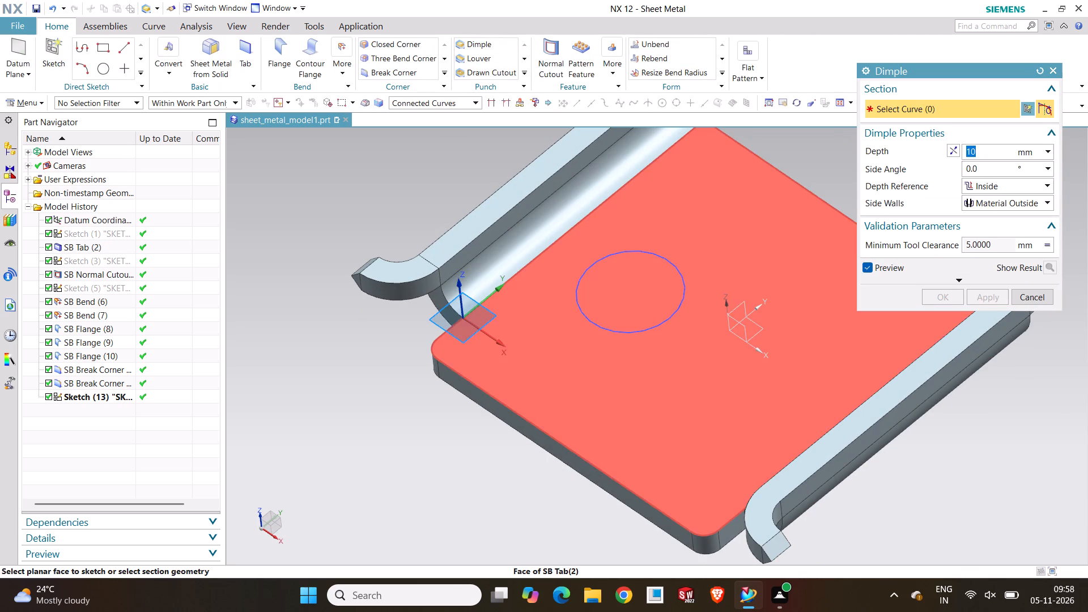
click(635, 332)
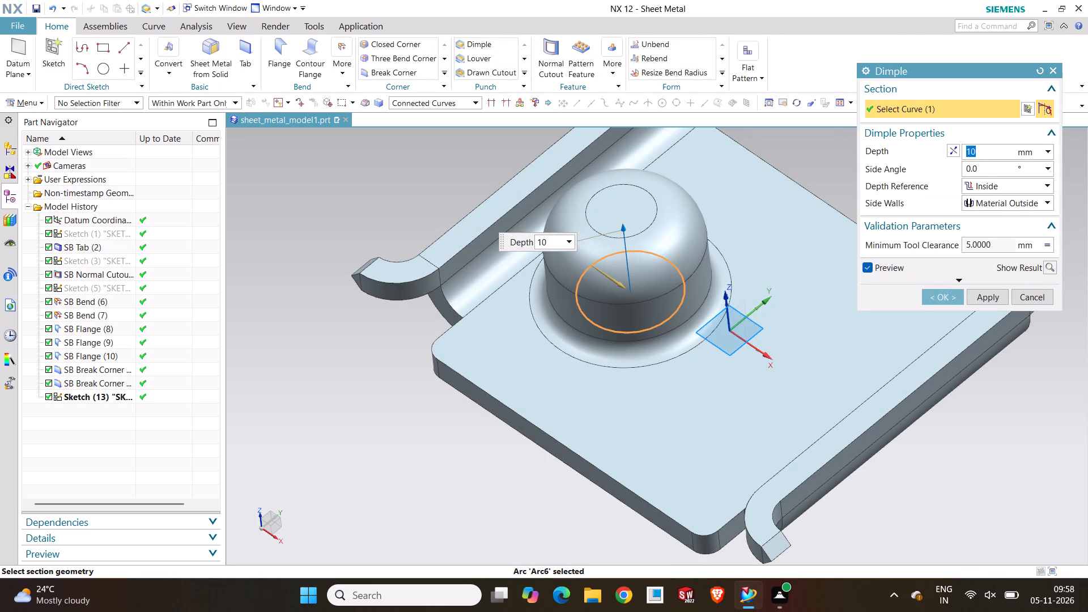
key(2)
click(1057, 466)
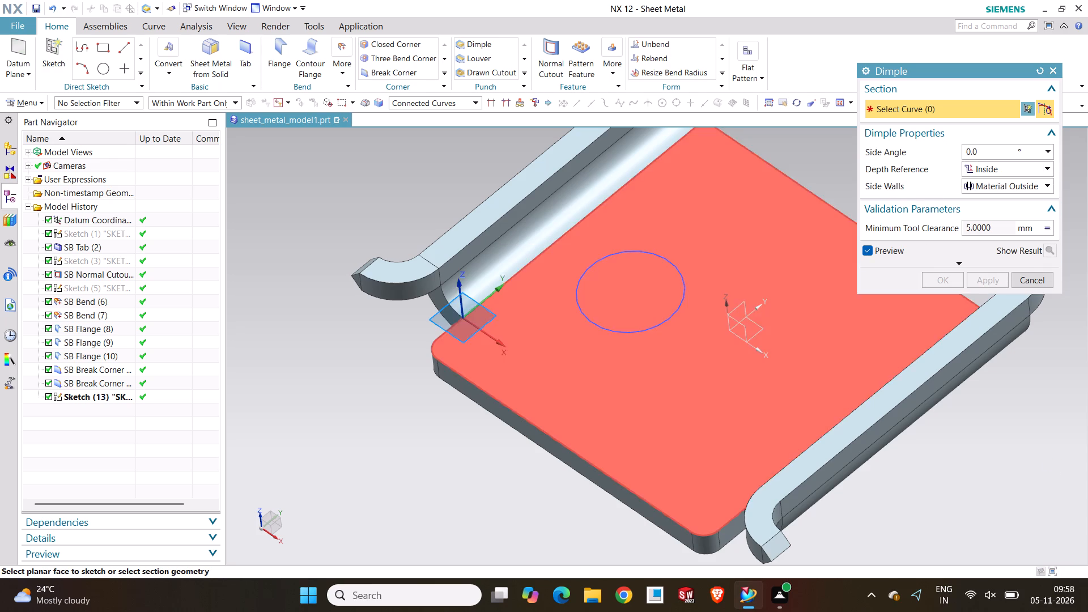
click(666, 319)
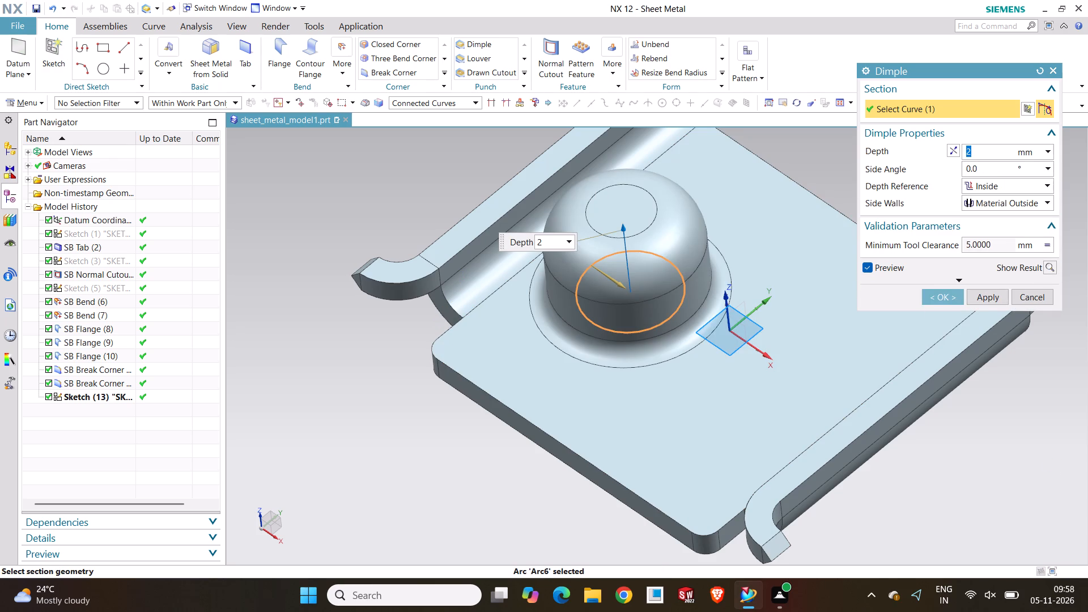
click(957, 150)
middle_drag(493, 430, 528, 356)
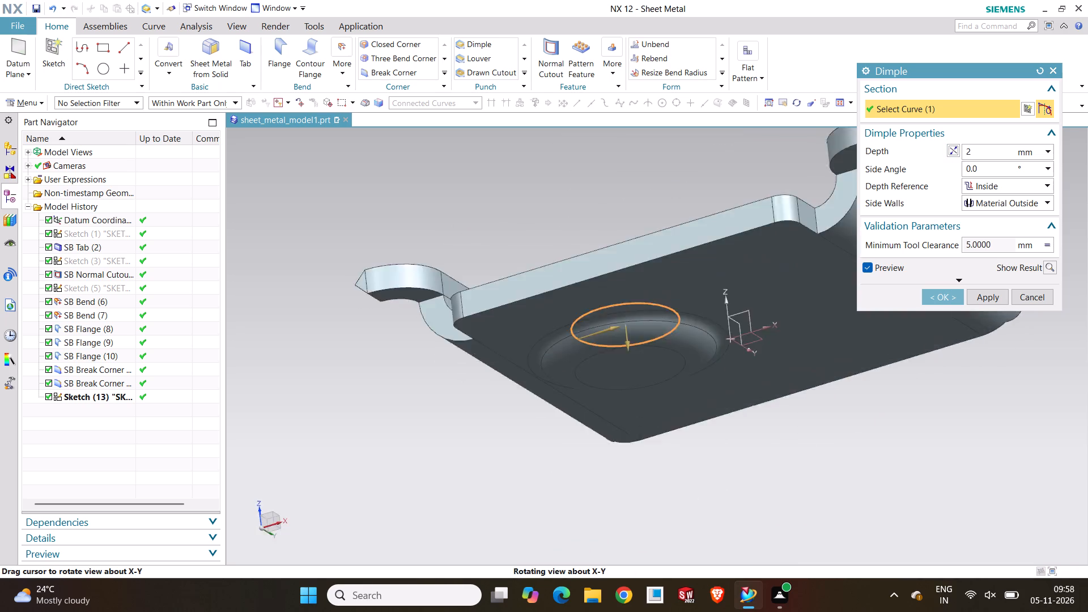
middle_drag(528, 356, 501, 399)
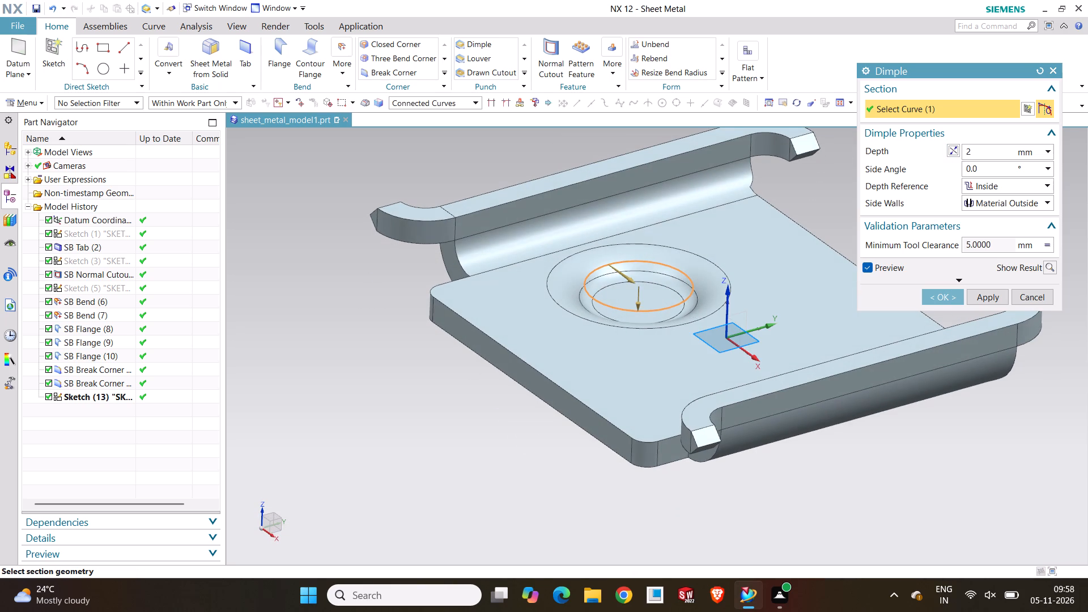
click(945, 294)
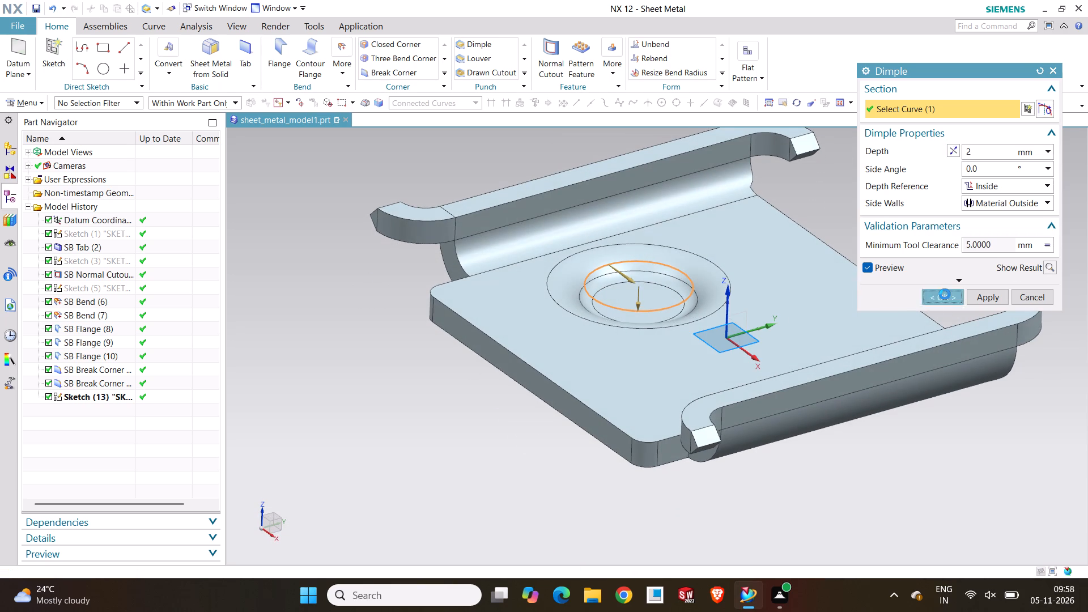
Hide the circle sketch that the round dimple was formed from.
click(430, 360)
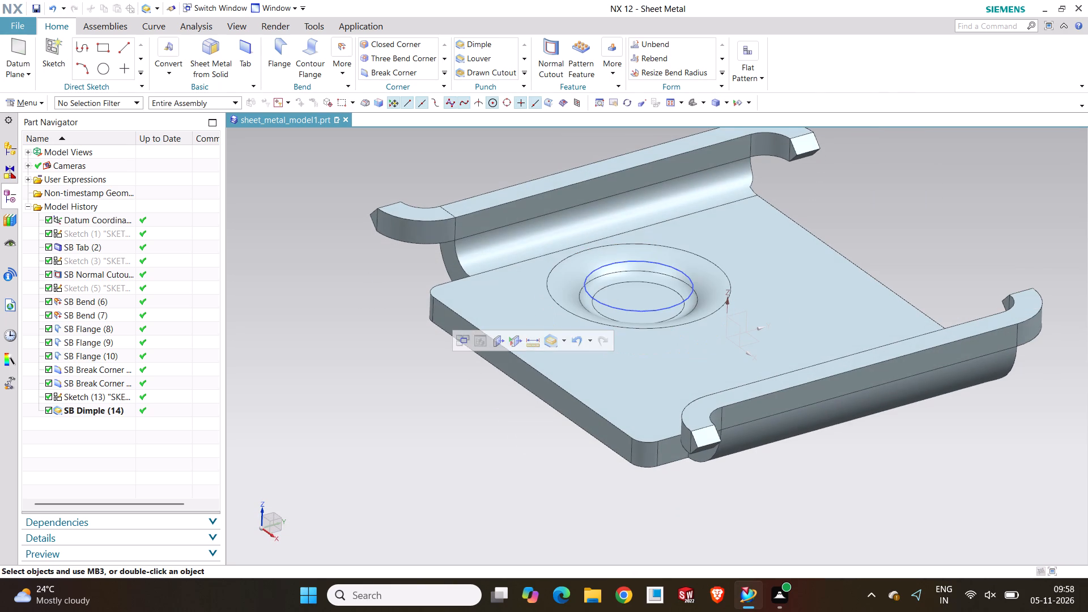
click(330, 369)
middle_drag(641, 272, 650, 341)
middle_drag(650, 341, 643, 333)
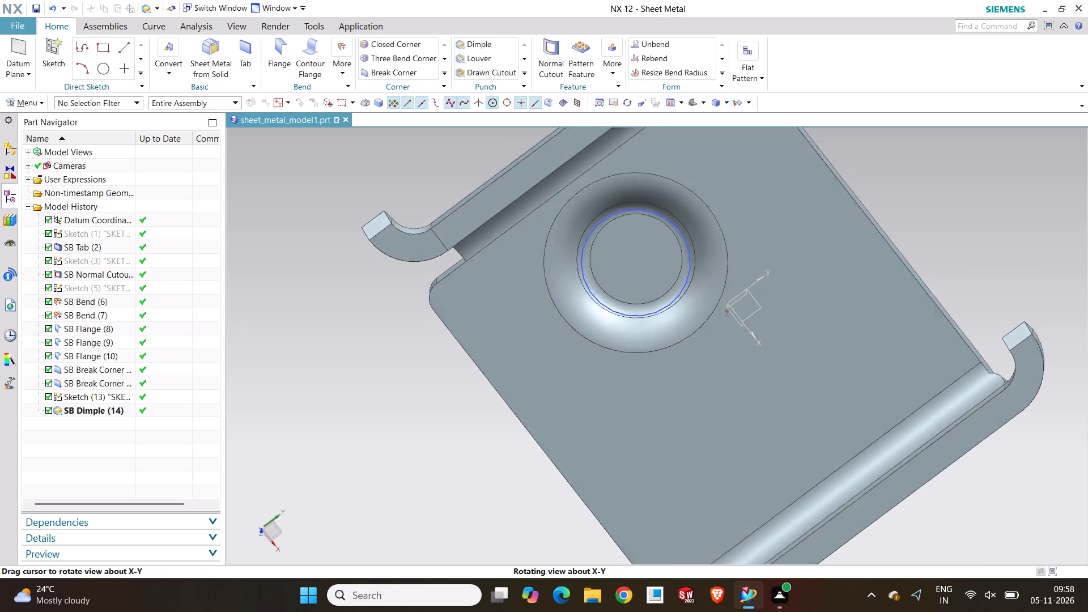
middle_drag(643, 333, 643, 303)
click(647, 316)
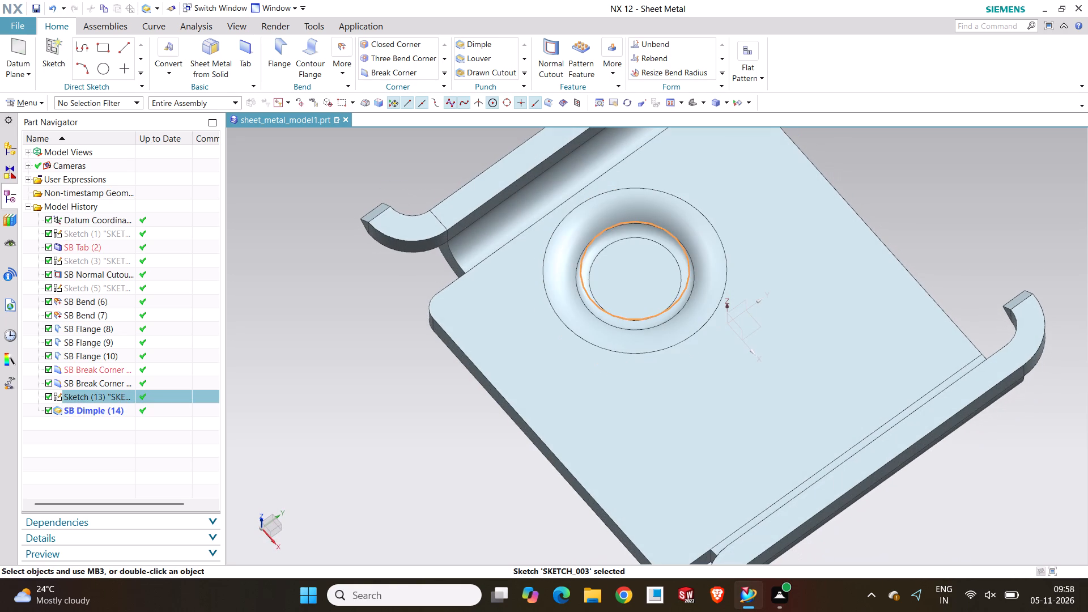
click(734, 295)
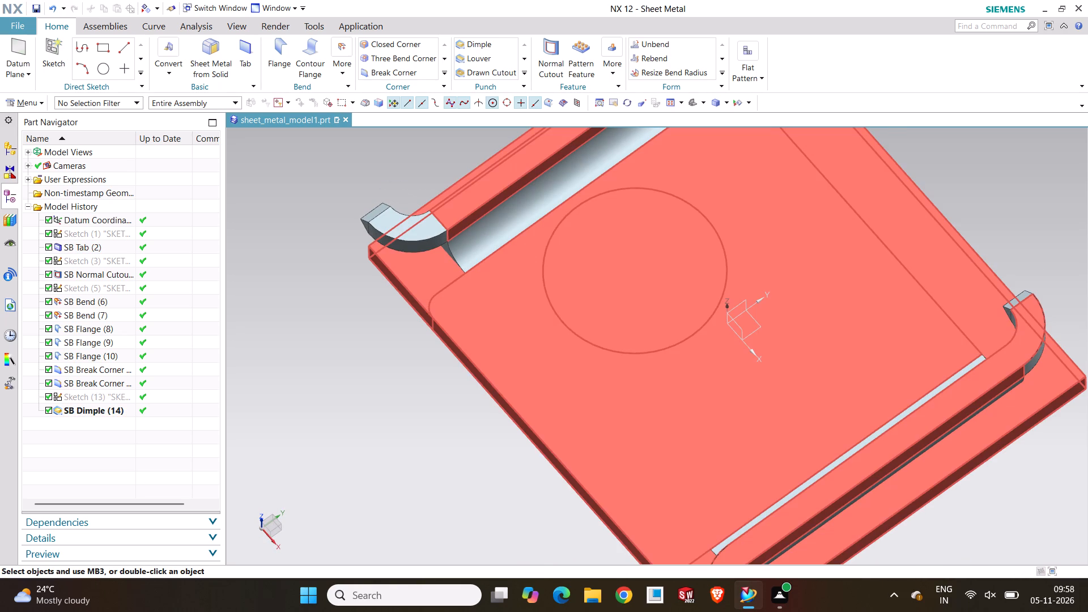
Start a new sketch on the tab's top face.
middle_drag(677, 375, 677, 352)
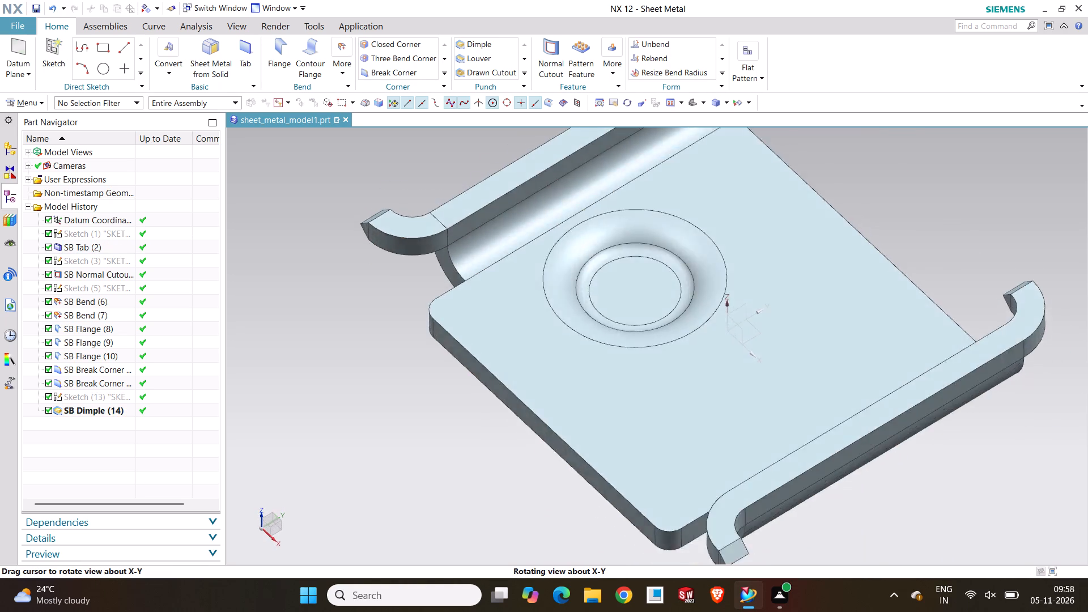
middle_drag(677, 352, 684, 336)
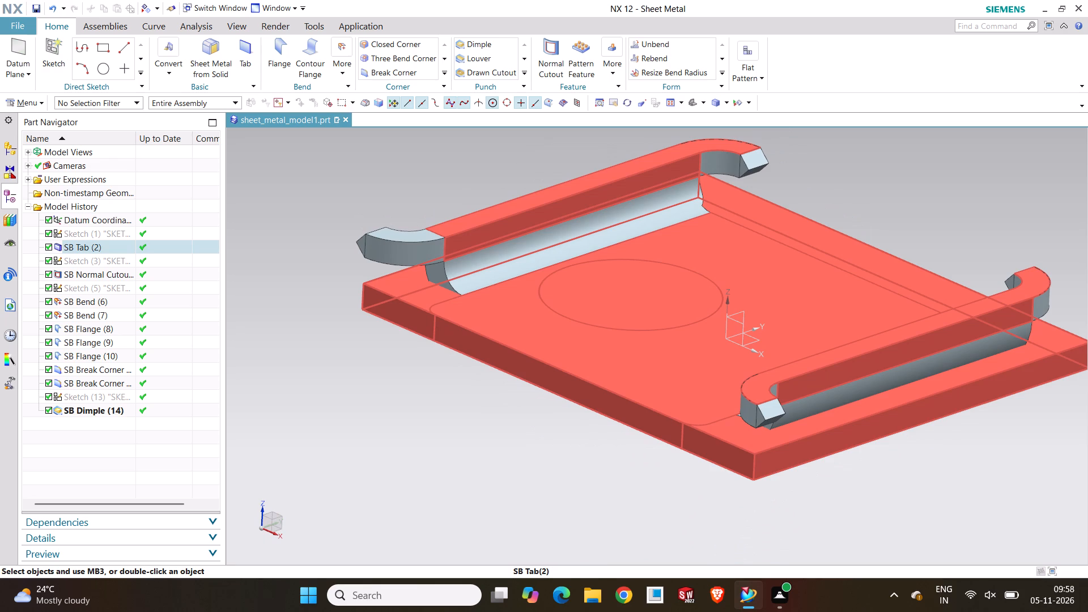
middle_drag(362, 434, 359, 465)
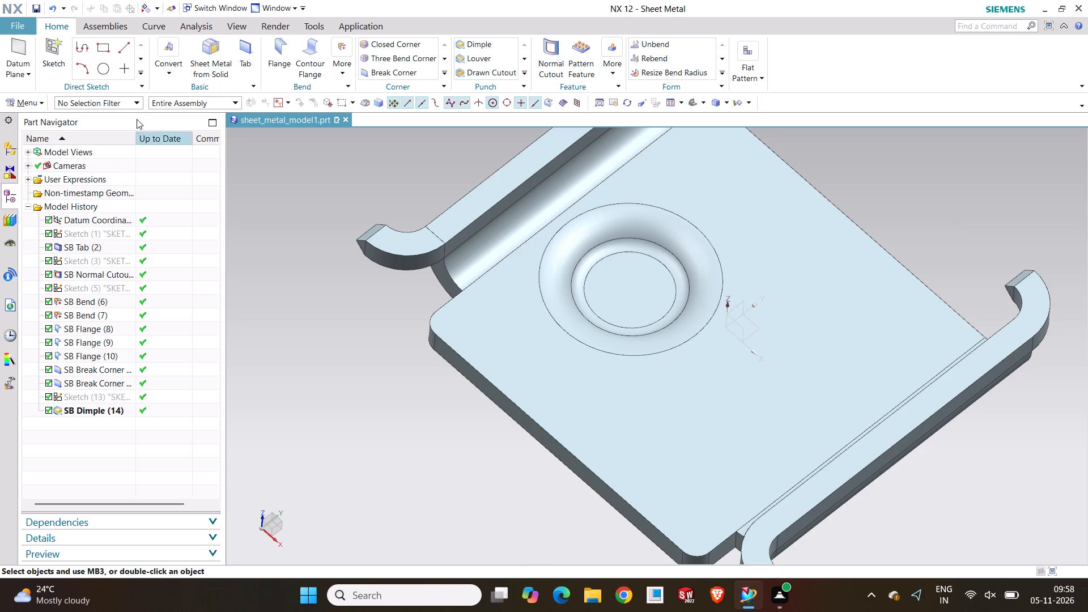
click(64, 48)
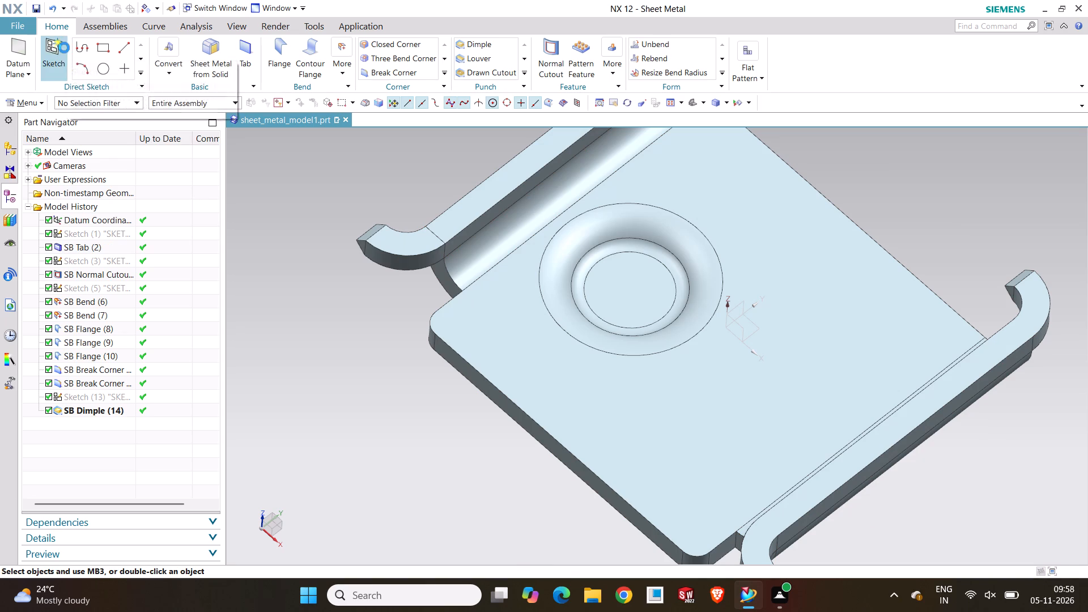
click(684, 450)
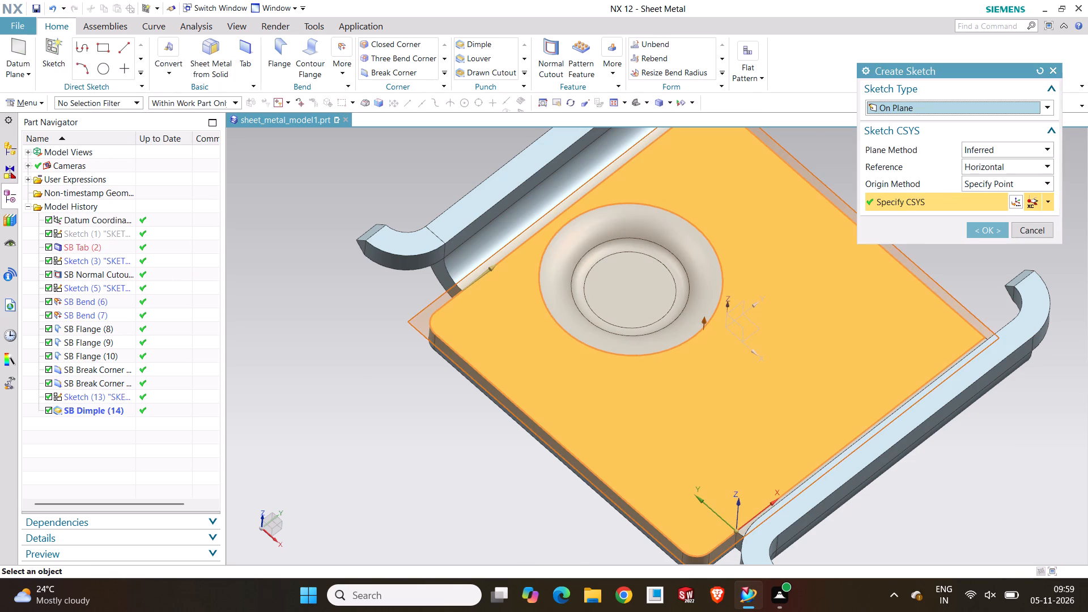
click(981, 235)
scroll(786, 219, up, 2)
scroll(786, 219, down, 4)
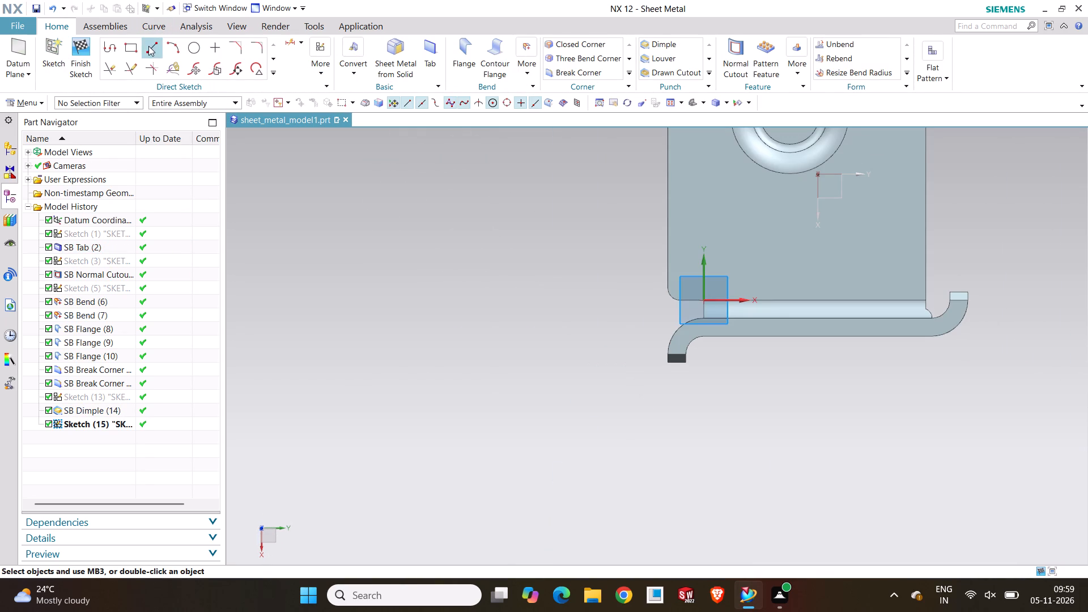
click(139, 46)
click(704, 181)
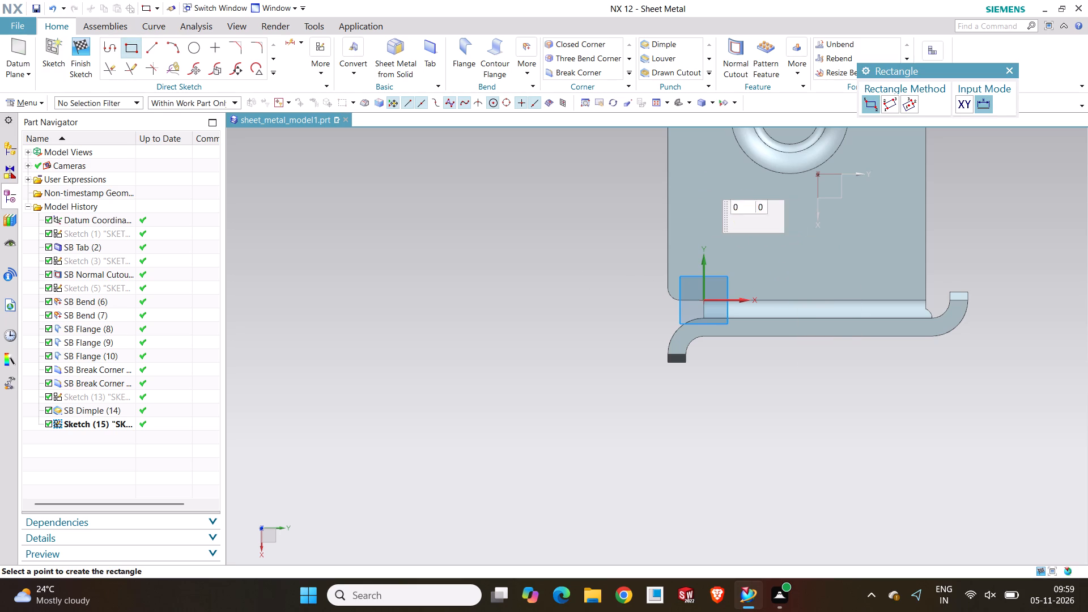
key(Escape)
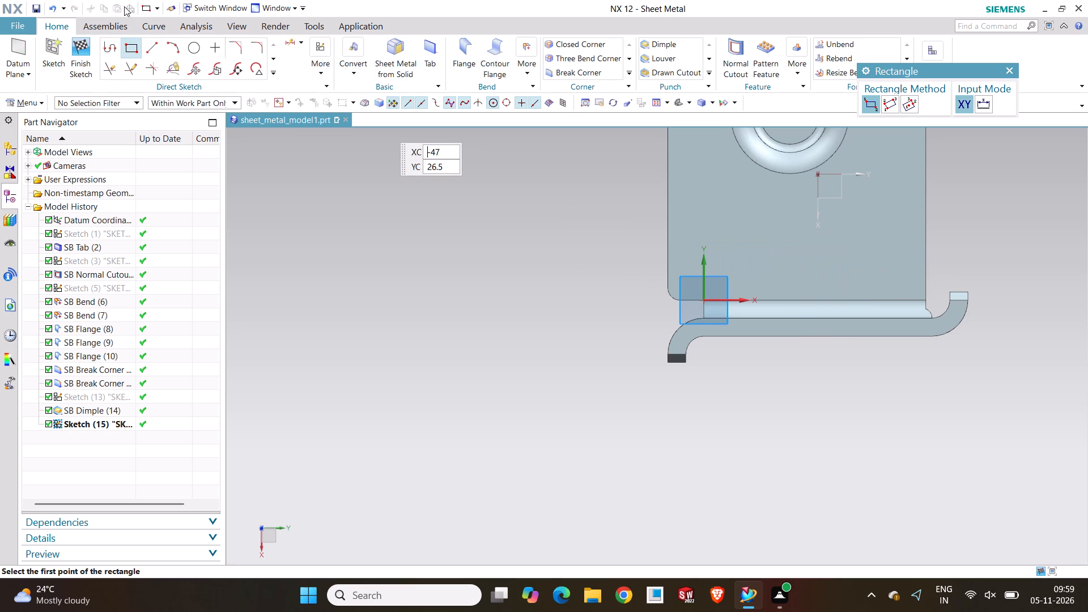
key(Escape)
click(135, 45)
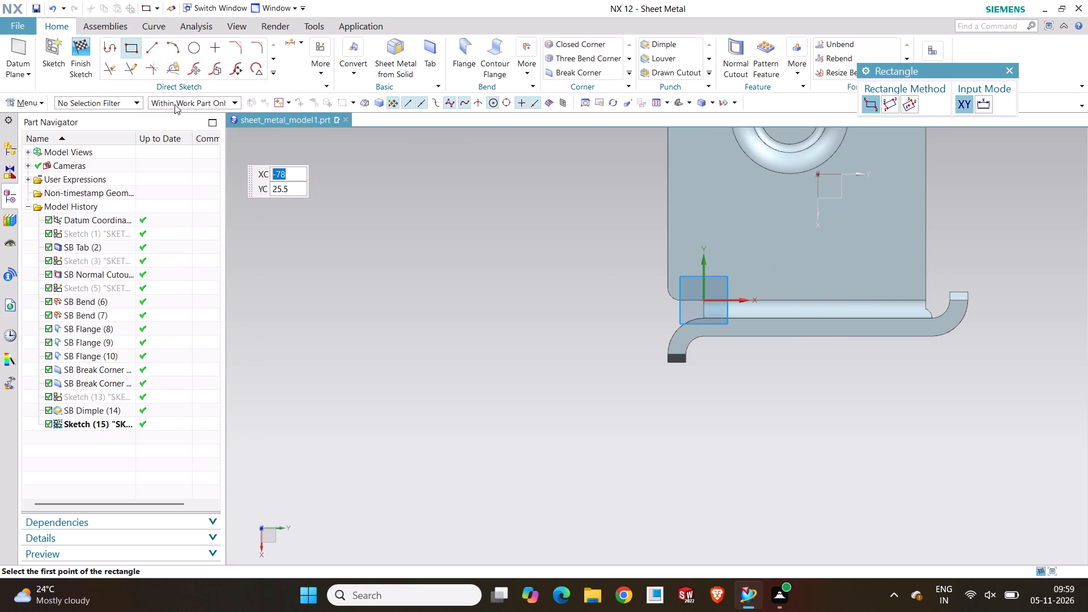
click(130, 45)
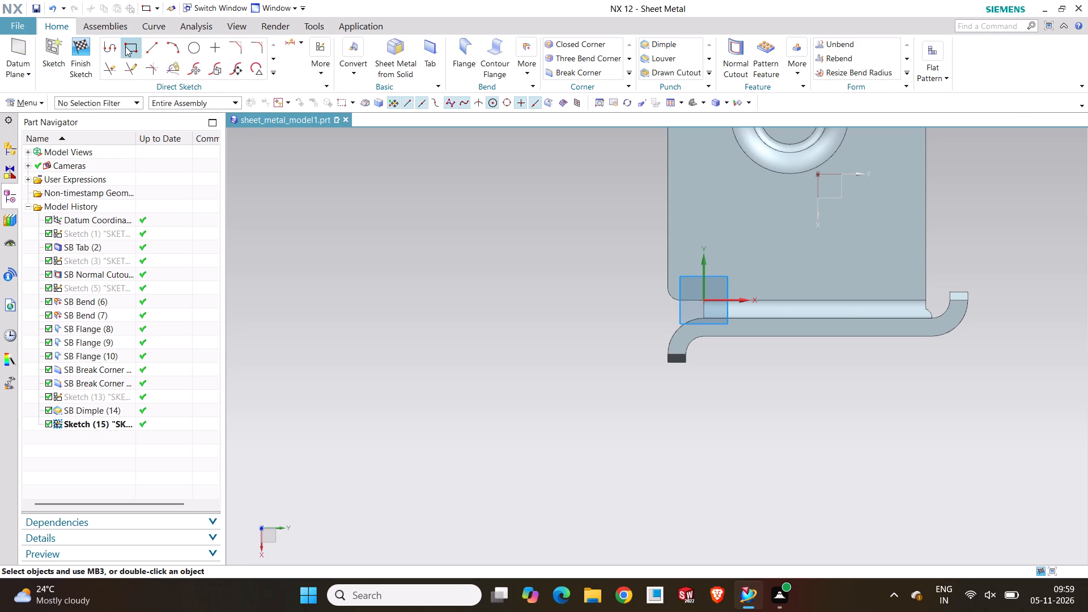
Sketch a rectangle about 30.5 by 13.5 mm between the round dimple and the nearby bent lip, and finish the sketch.
click(125, 46)
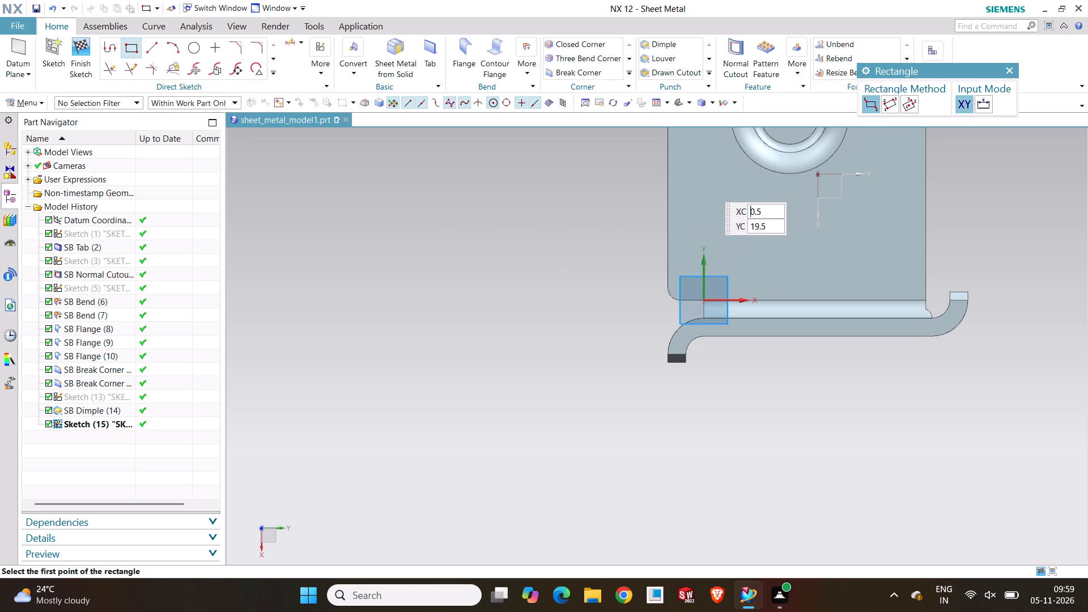
click(707, 182)
click(891, 263)
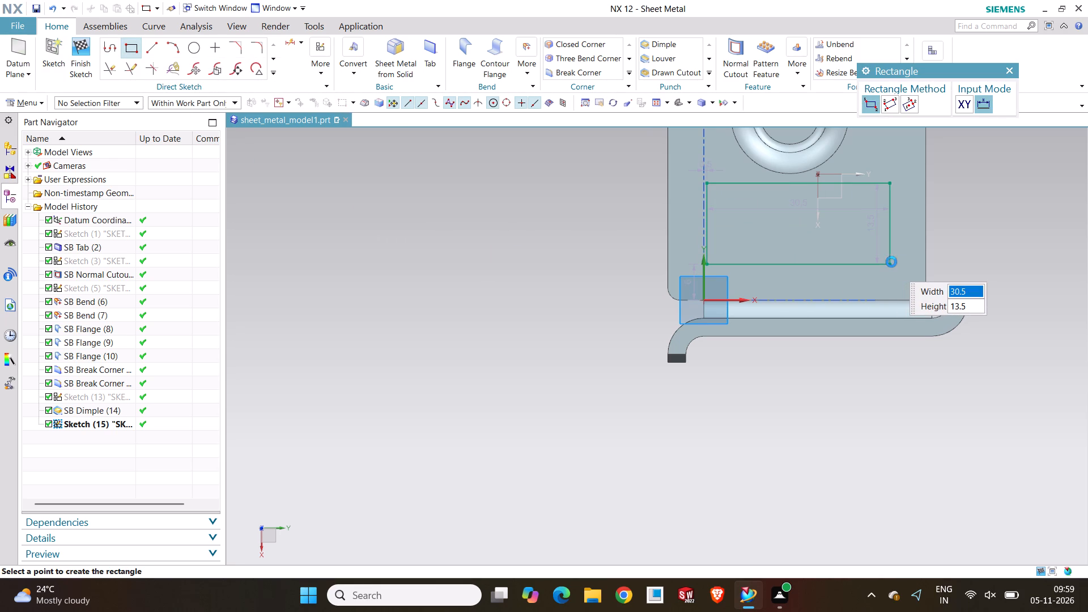
key(Escape)
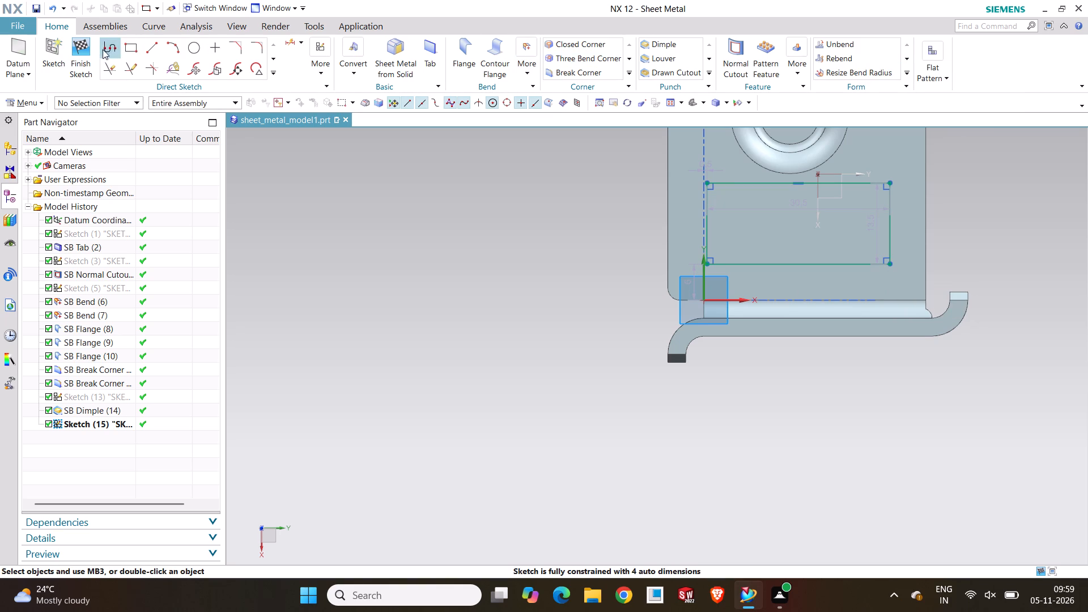
click(80, 45)
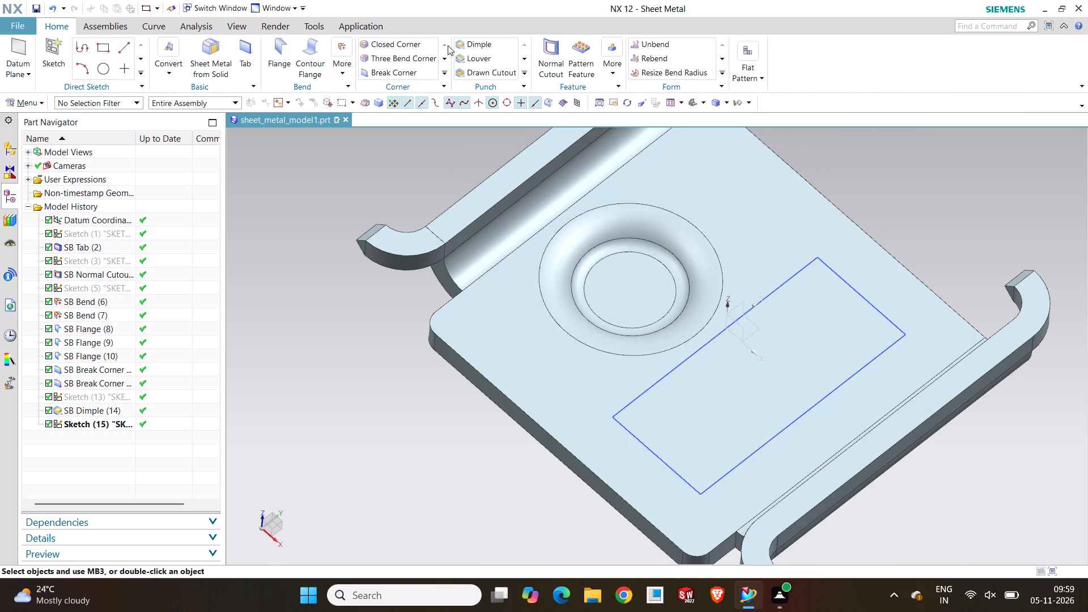
Create a downward dimple from the rectangle with 1 mm depth, 0° side angle, Inside depth reference and side walls kept within the outline.
click(478, 45)
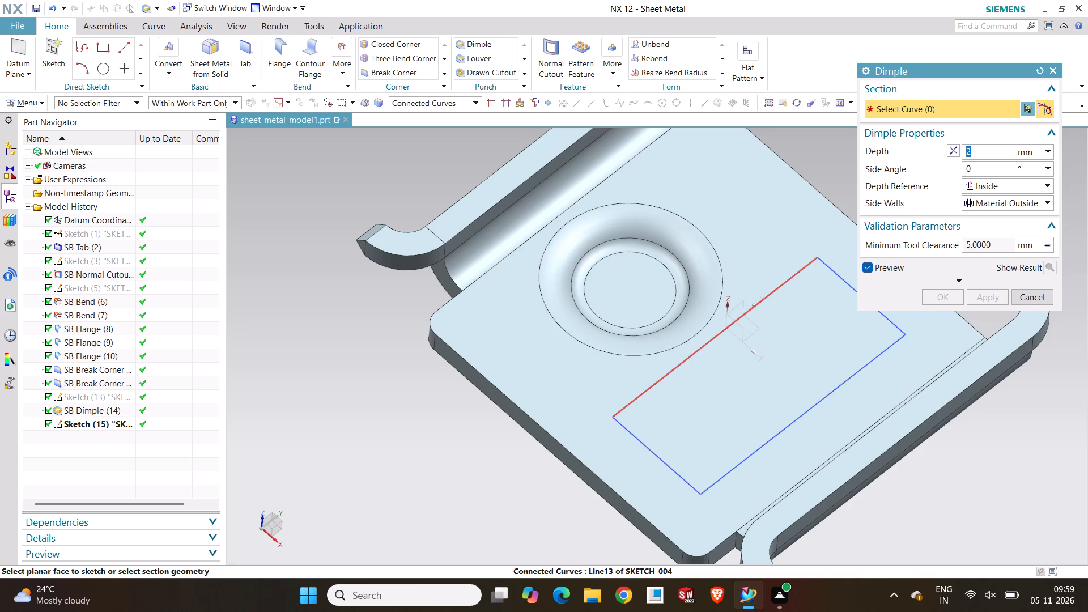
click(792, 279)
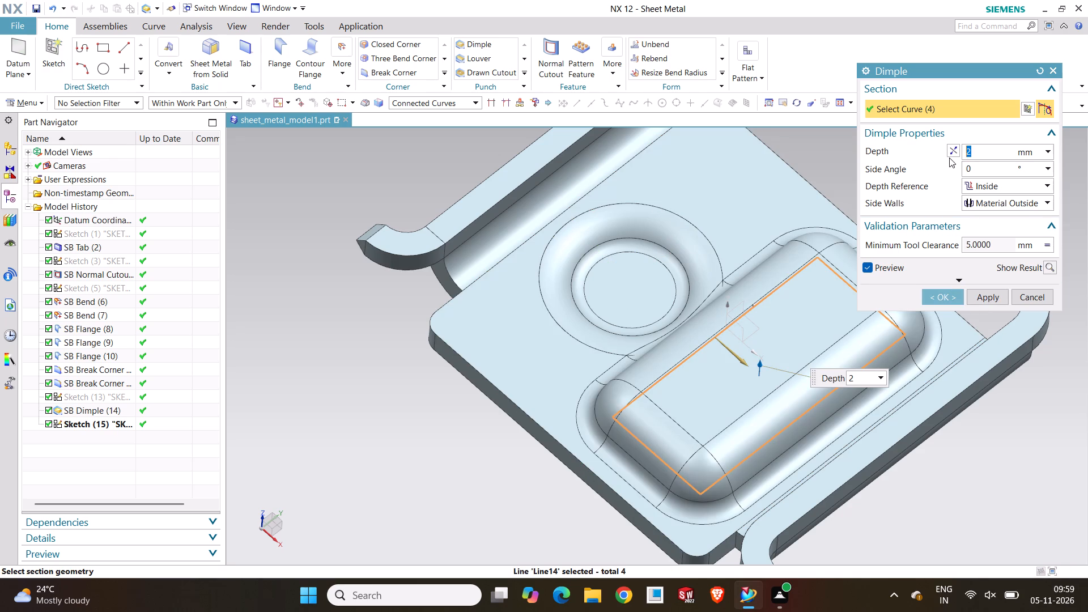
click(951, 151)
drag(984, 155, 903, 155)
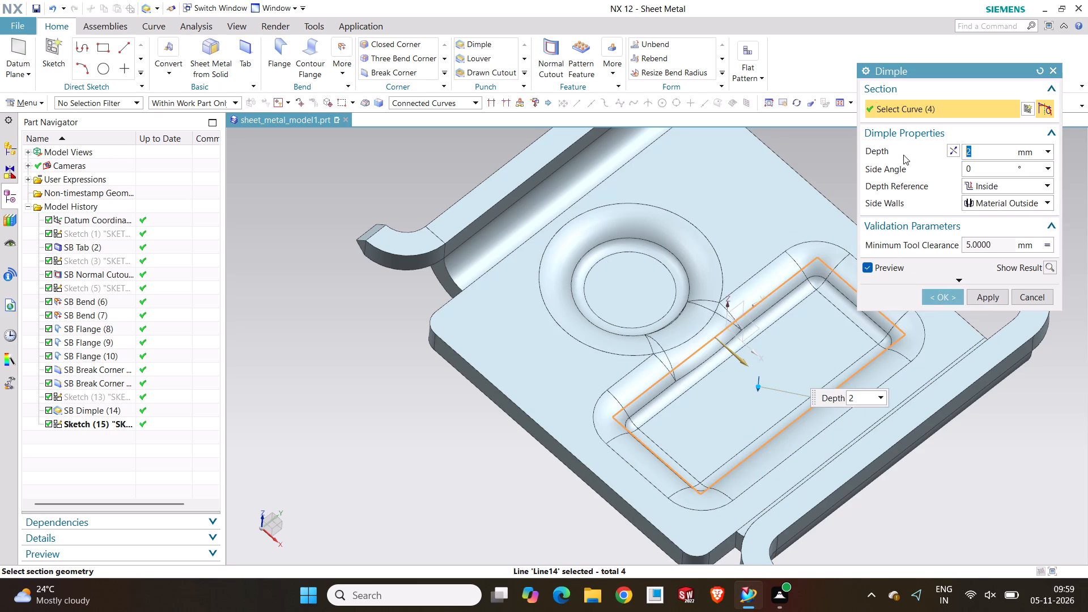
key(1)
click(1035, 424)
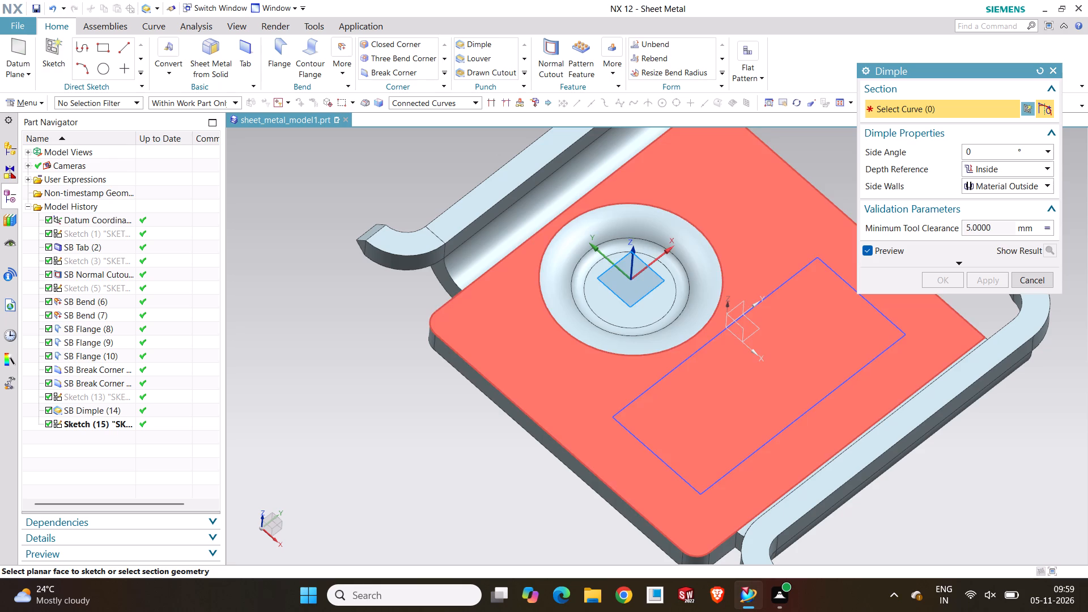
click(805, 269)
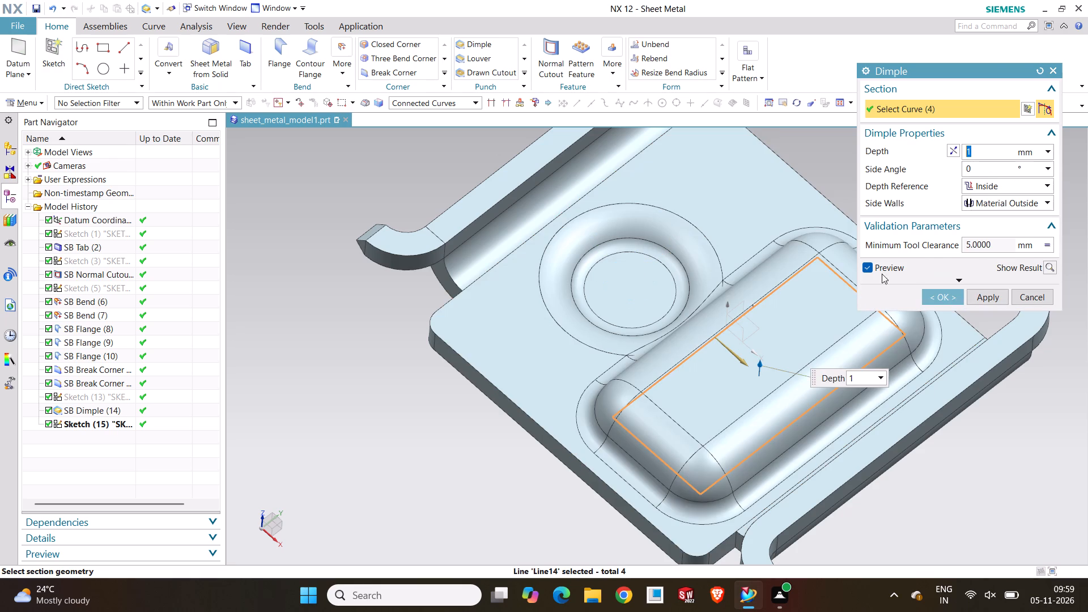
click(946, 307)
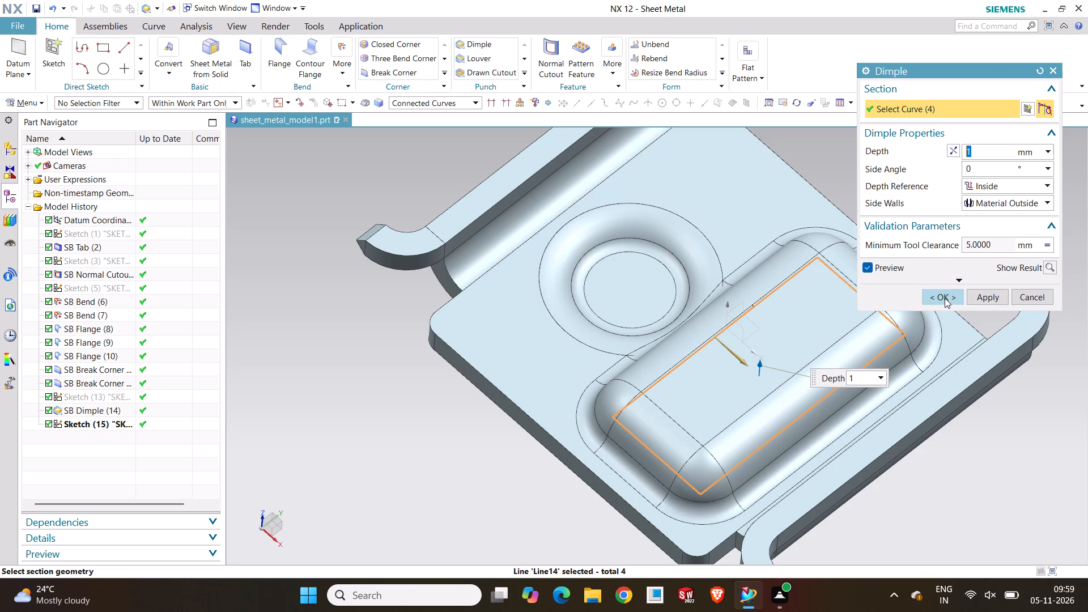
click(953, 149)
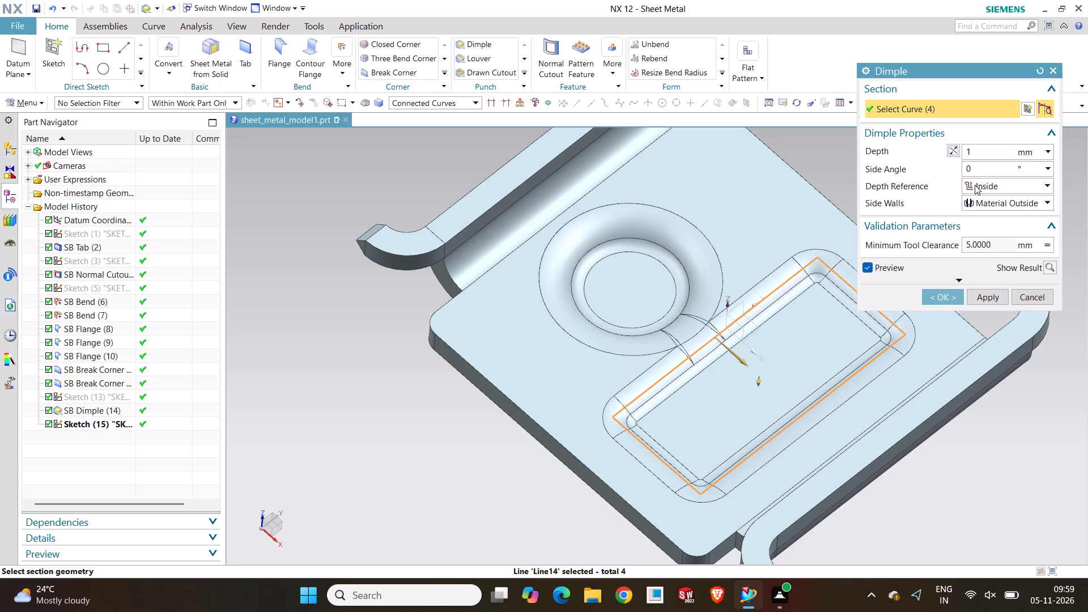
click(986, 206)
click(984, 231)
click(940, 301)
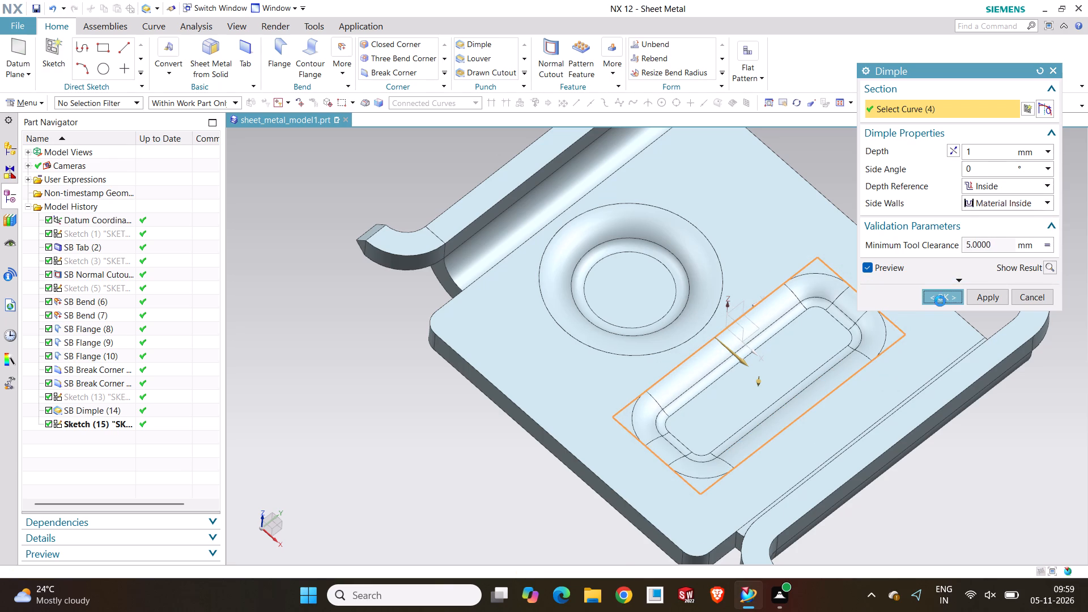
Hide the rectangle sketch that the rectangular dimple was formed from.
click(627, 405)
click(720, 385)
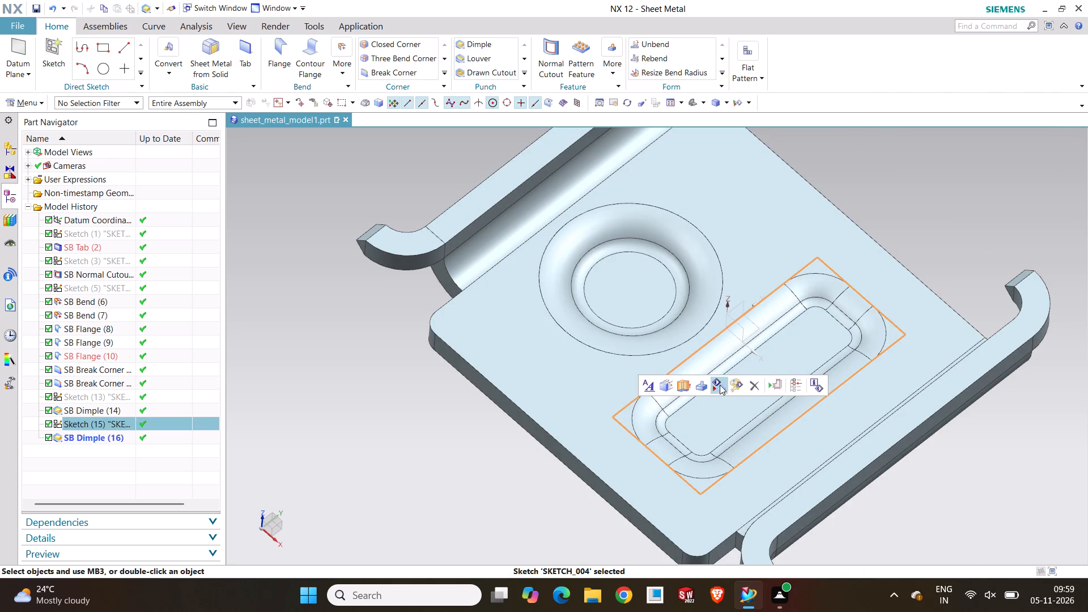
click(499, 435)
Examine the round and rectangular dimples from both sides of the tab and up close.
middle_drag(503, 436, 578, 361)
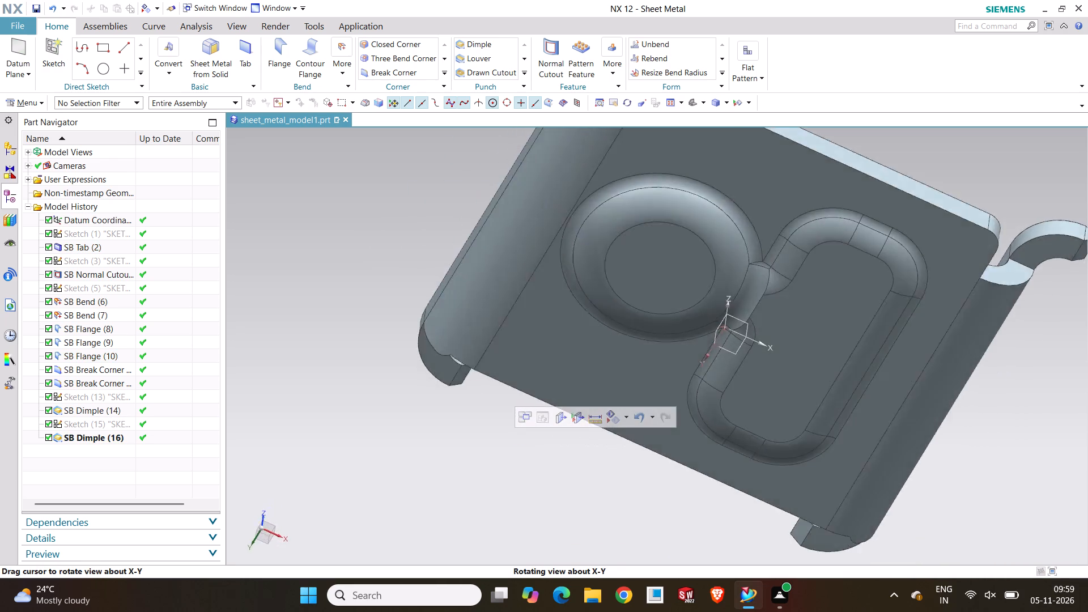
middle_drag(578, 361, 529, 323)
middle_drag(766, 227, 709, 296)
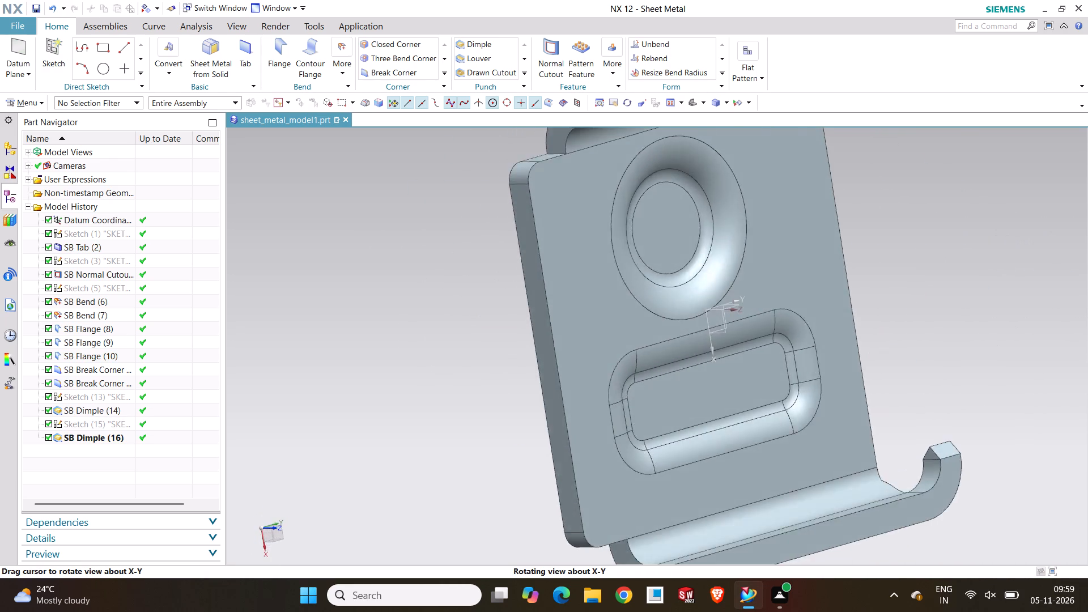
middle_drag(709, 296, 738, 291)
scroll(747, 244, down, 1)
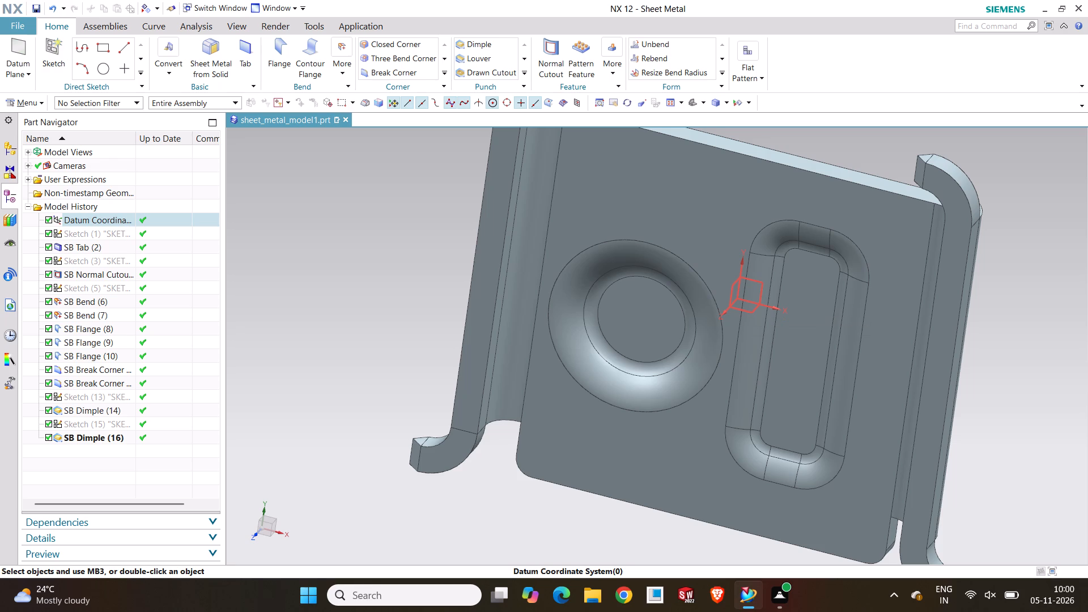
click(402, 368)
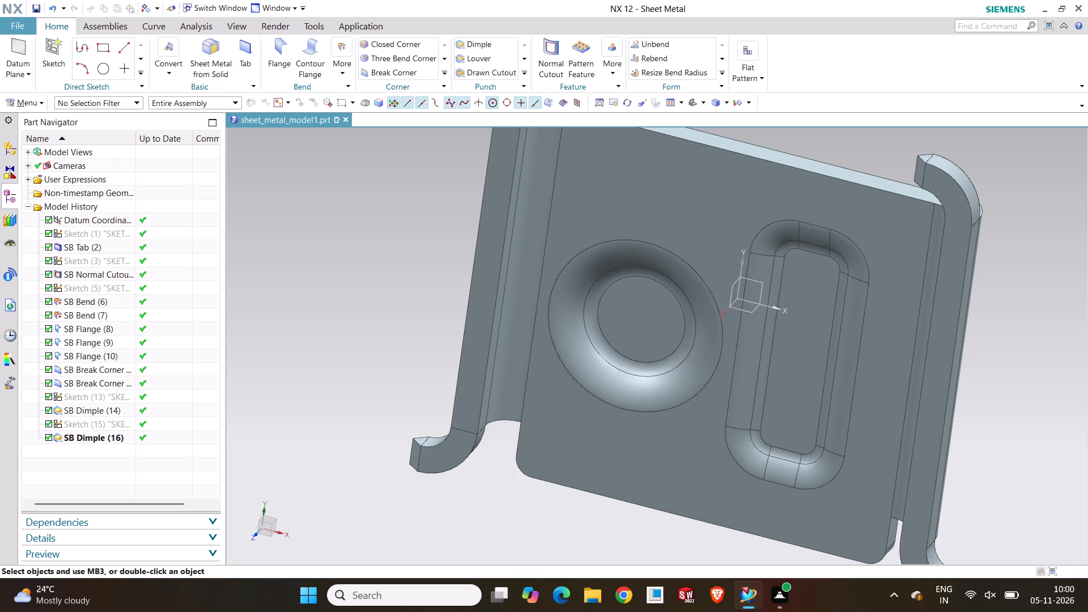
middle_drag(730, 398, 624, 262)
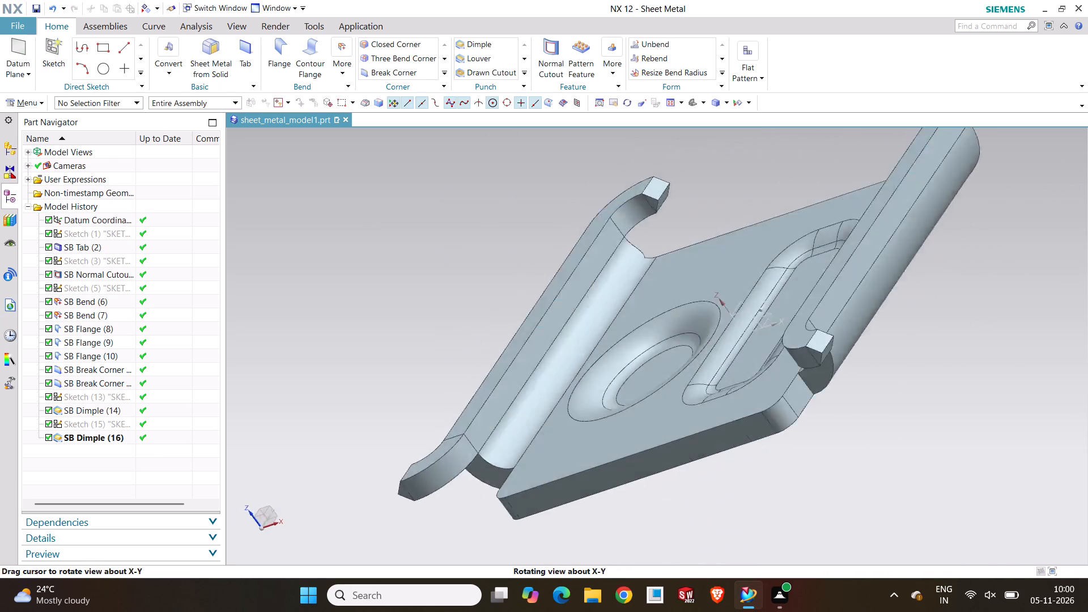
middle_drag(624, 262, 674, 246)
scroll(695, 328, down, 1)
scroll(695, 339, up, 3)
middle_drag(695, 339, 654, 342)
scroll(675, 308, up, 1)
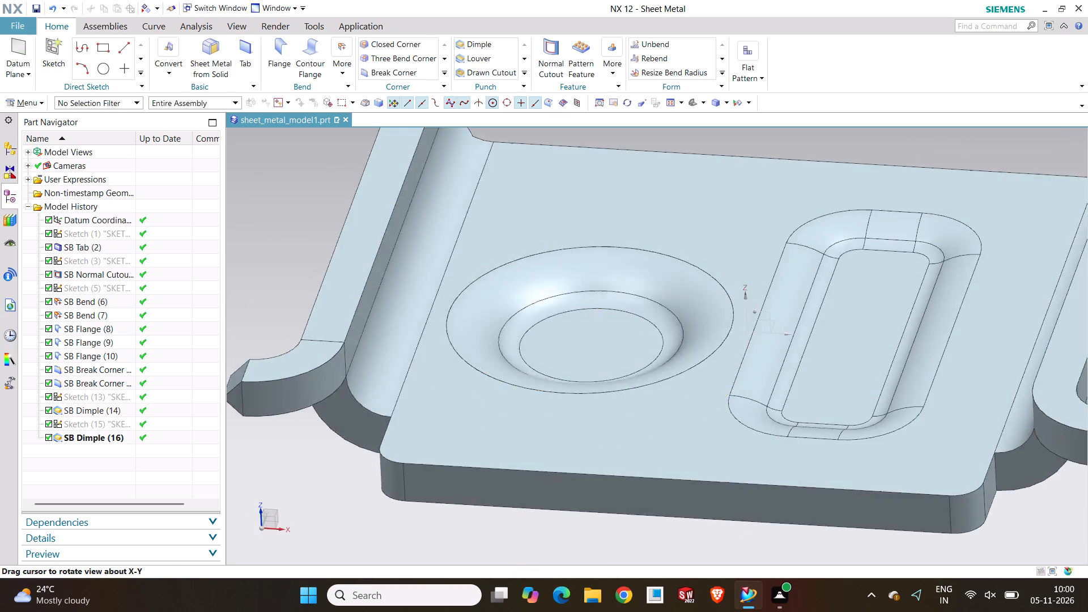
scroll(771, 343, down, 2)
scroll(773, 343, up, 3)
middle_click(773, 343)
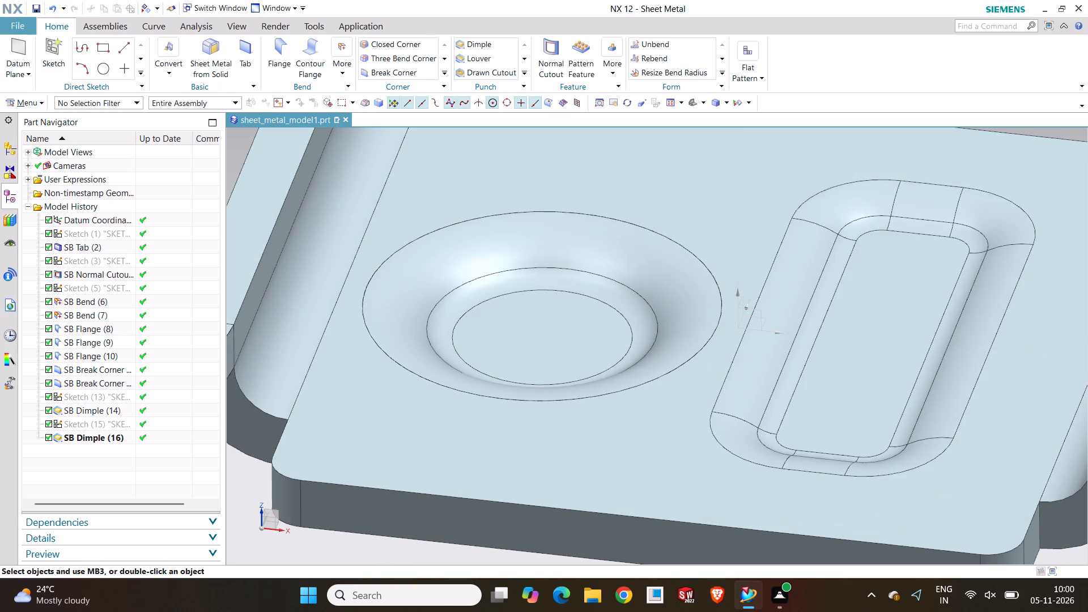
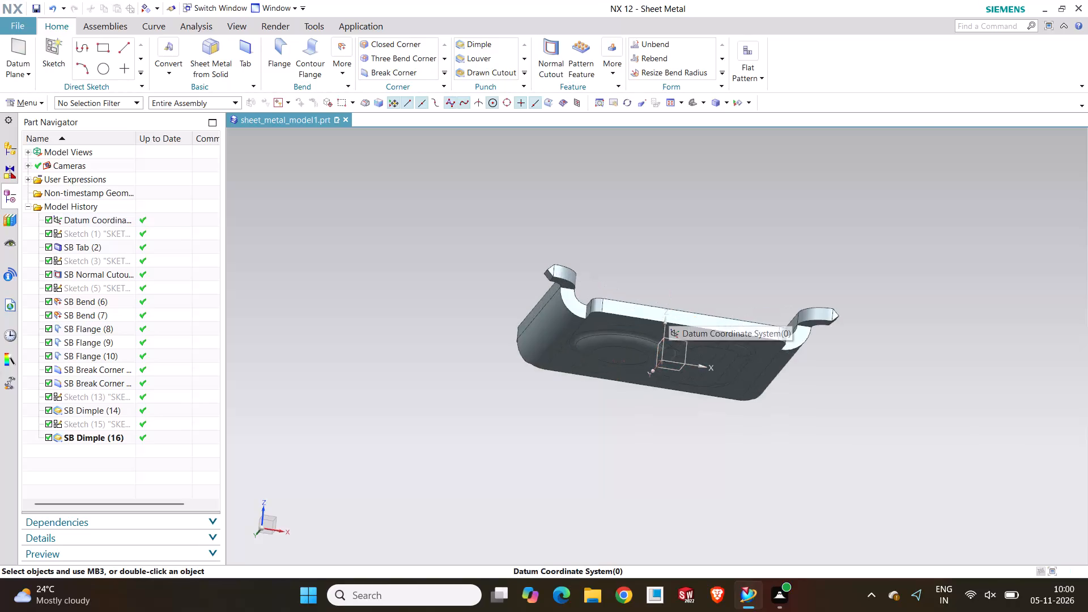
Save the part as sheet_metal_model1.prt in the INTERNSHIP folder on the desktop.
middle_drag(671, 306, 667, 341)
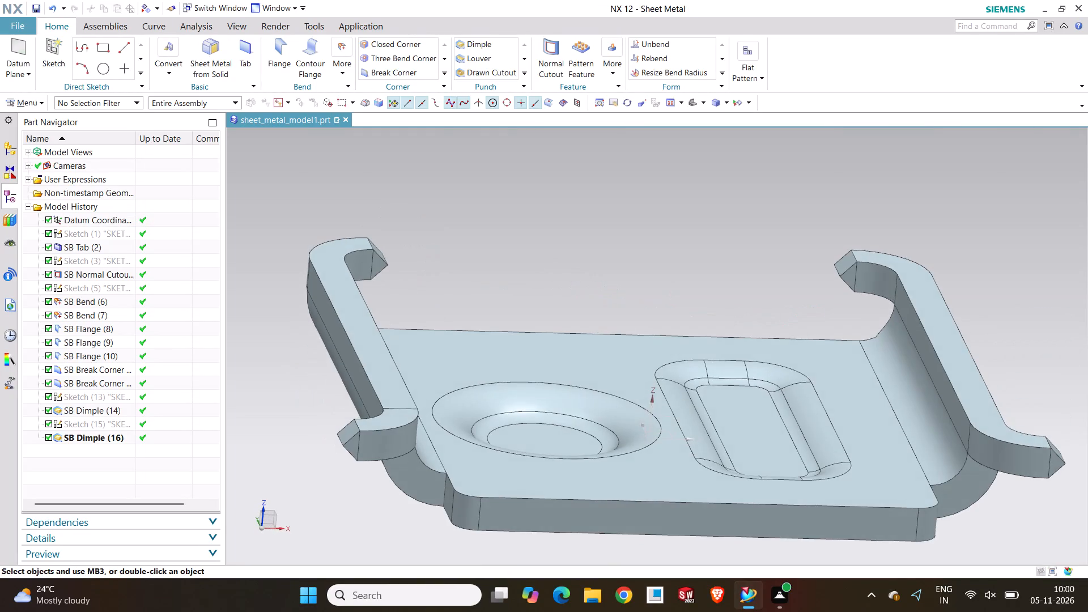
middle_drag(768, 426, 750, 424)
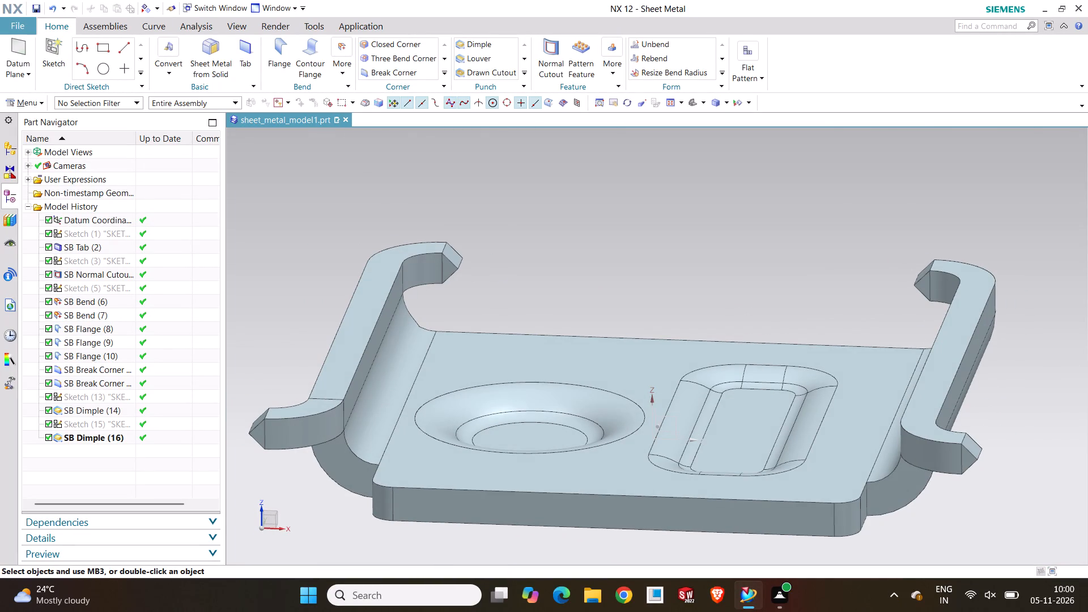
click(39, 11)
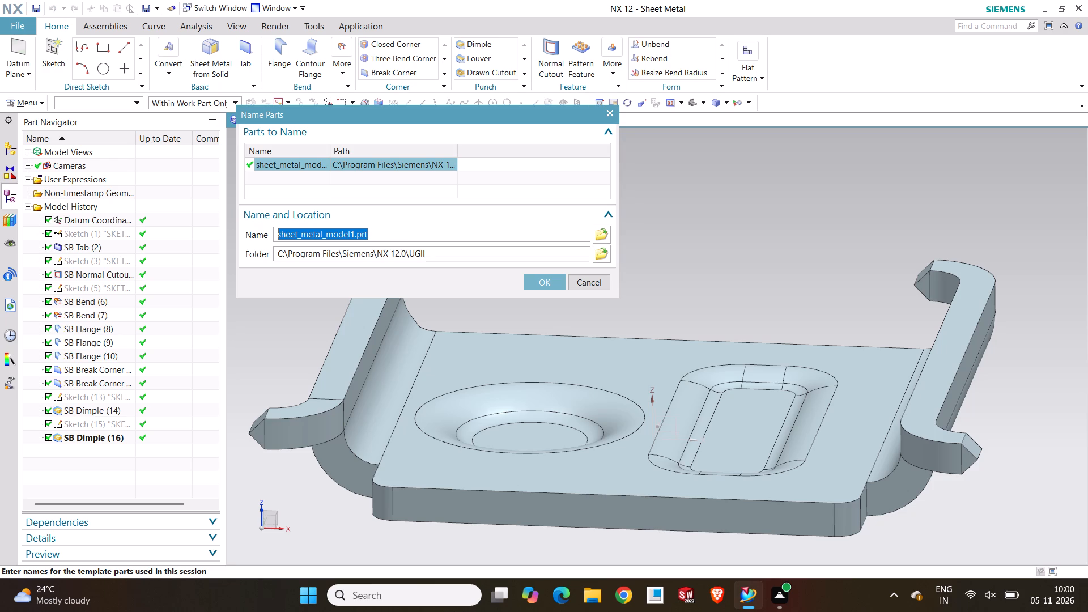
click(433, 256)
click(606, 252)
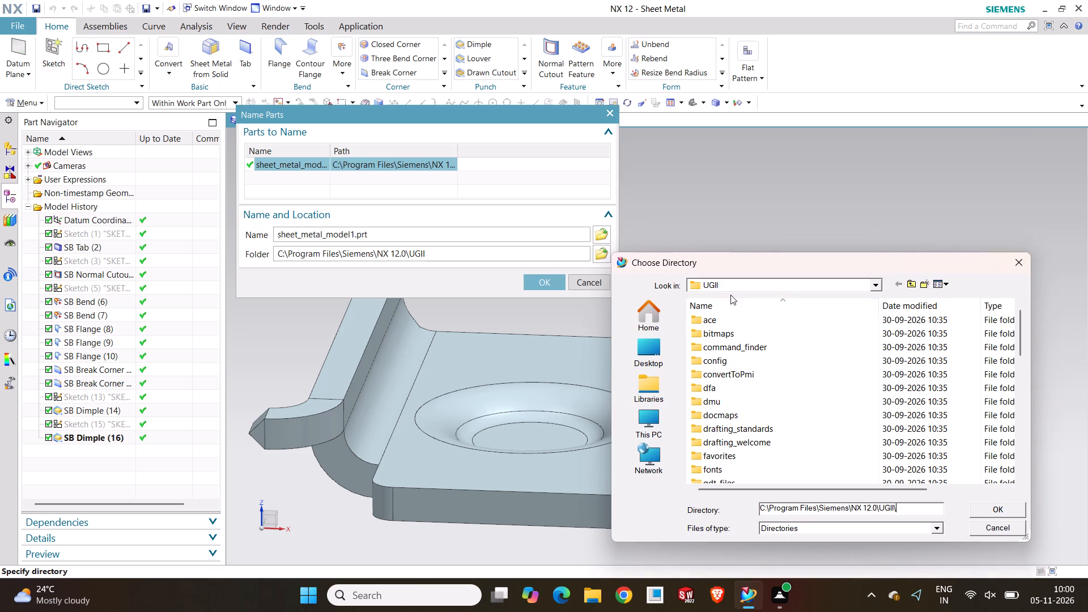
click(658, 361)
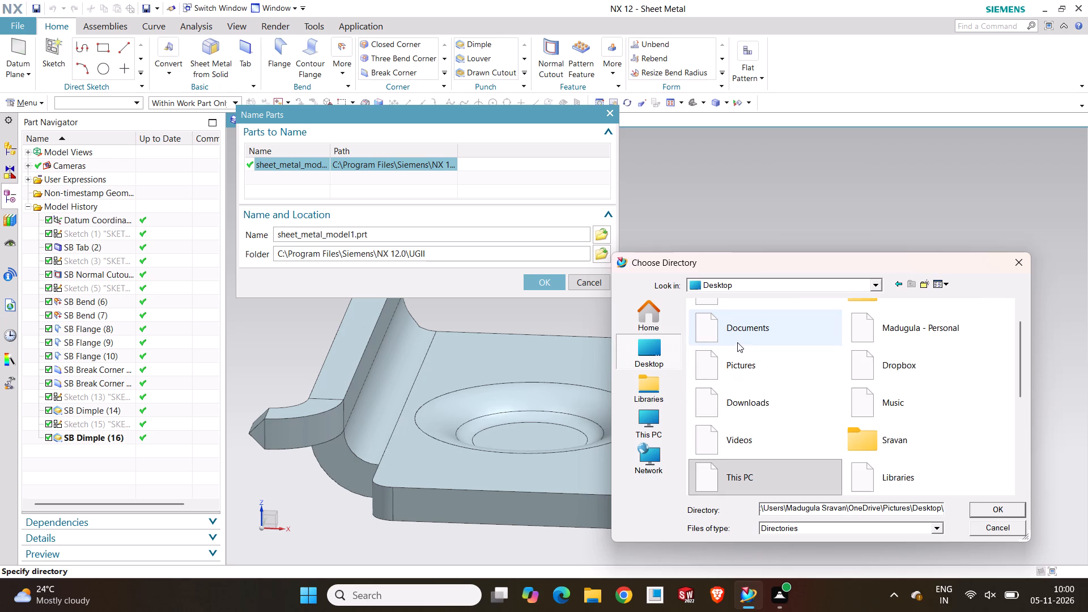
scroll(781, 396, up, 5)
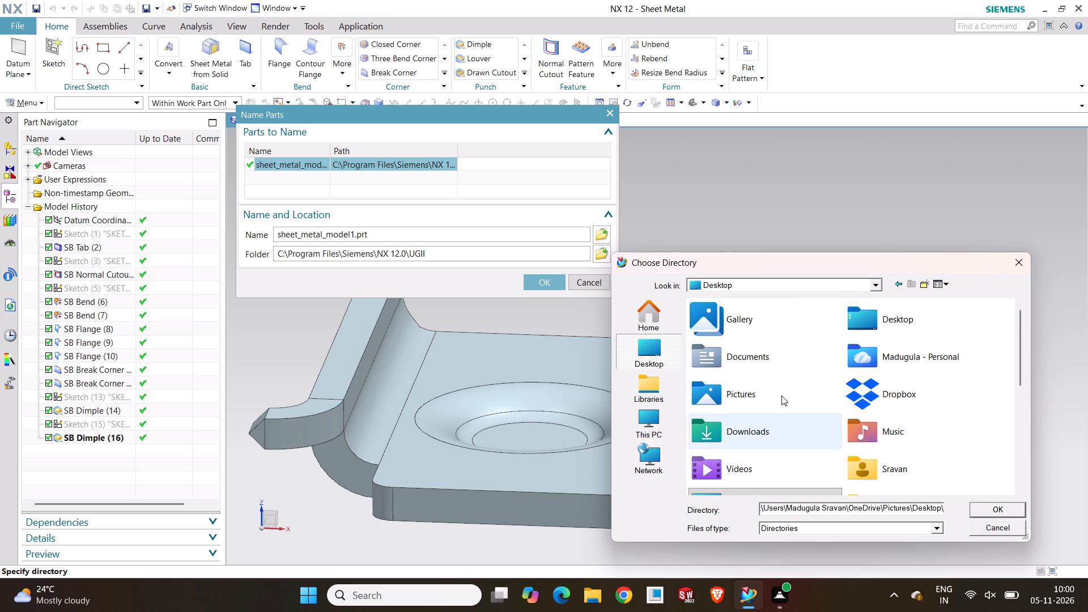
scroll(781, 396, down, 5)
double_click(775, 401)
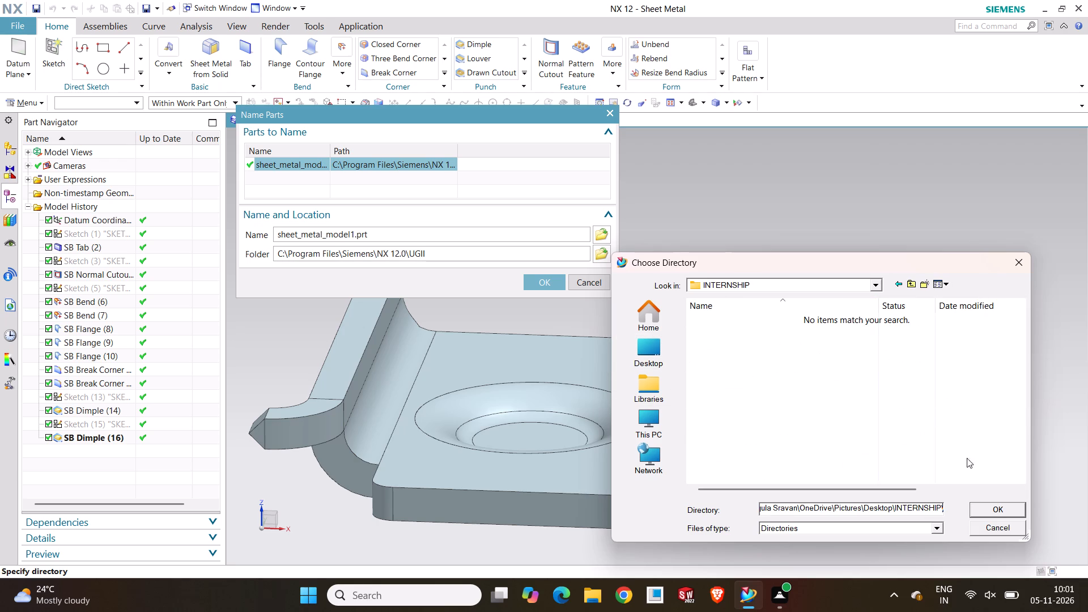
click(994, 508)
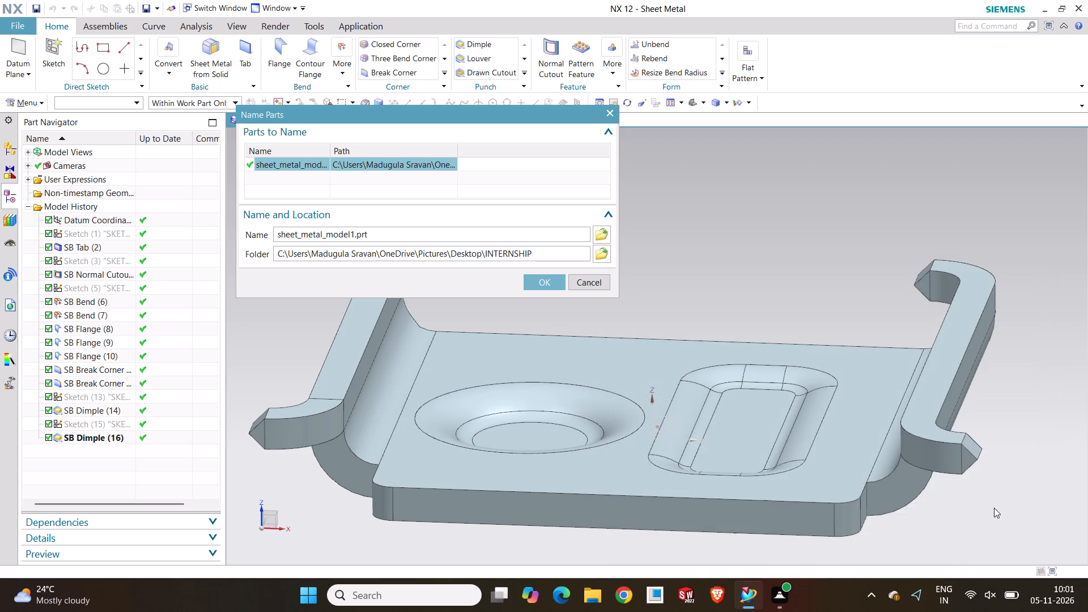
click(549, 282)
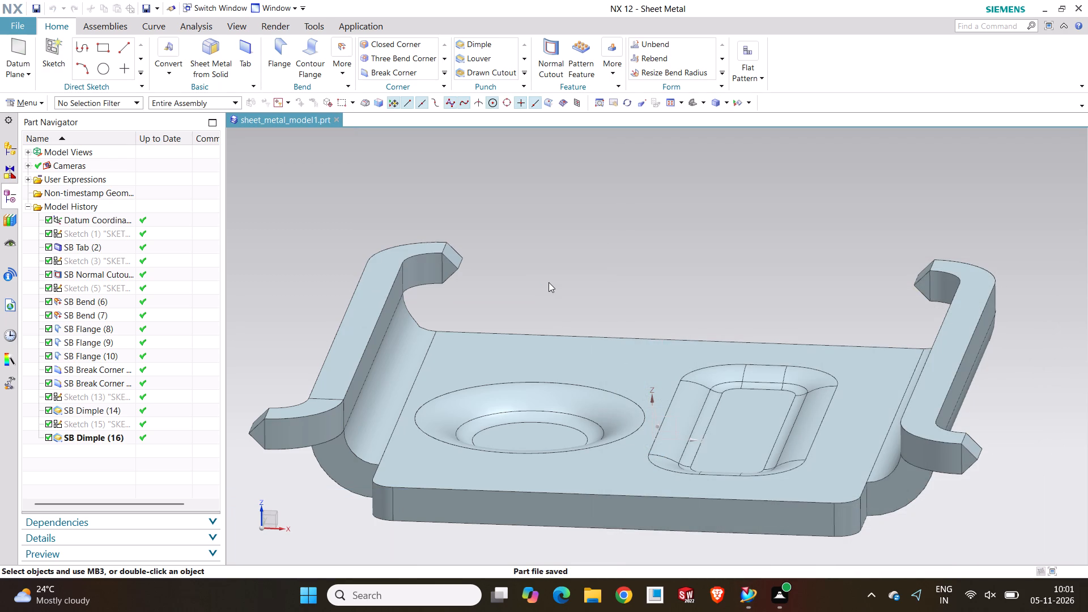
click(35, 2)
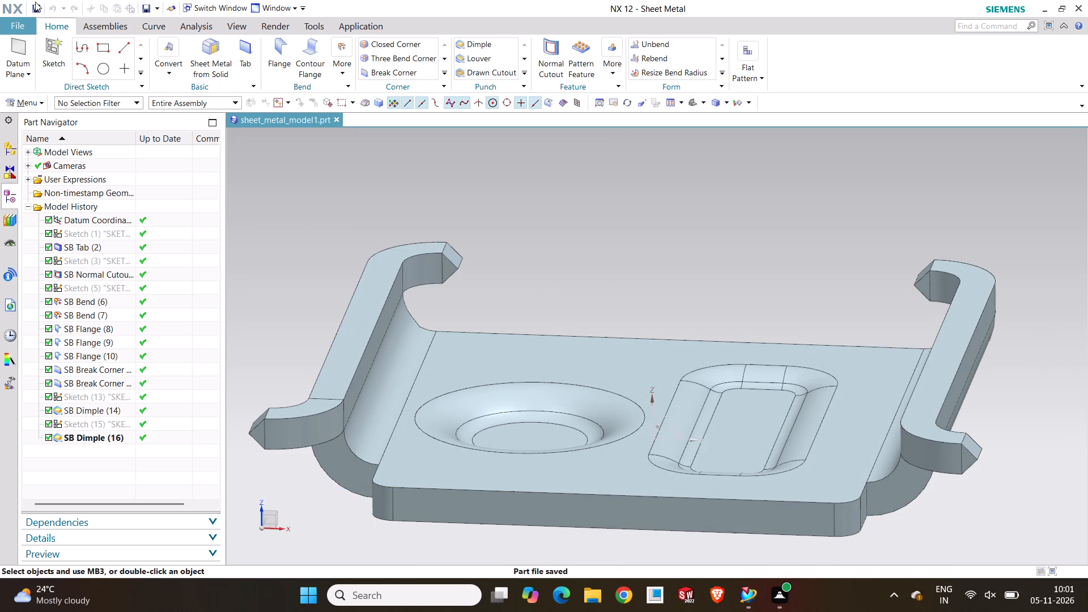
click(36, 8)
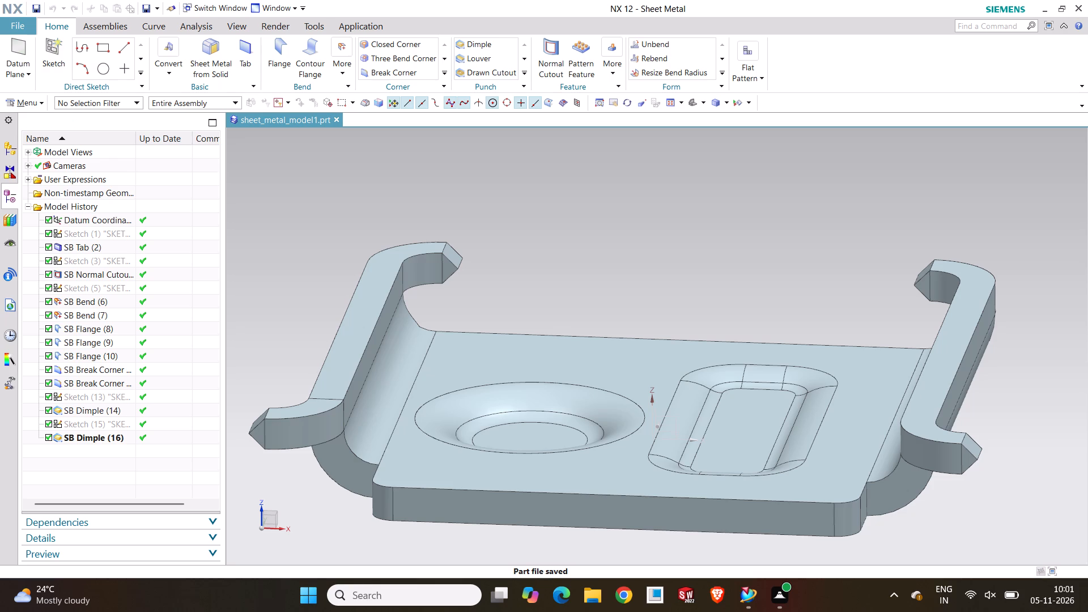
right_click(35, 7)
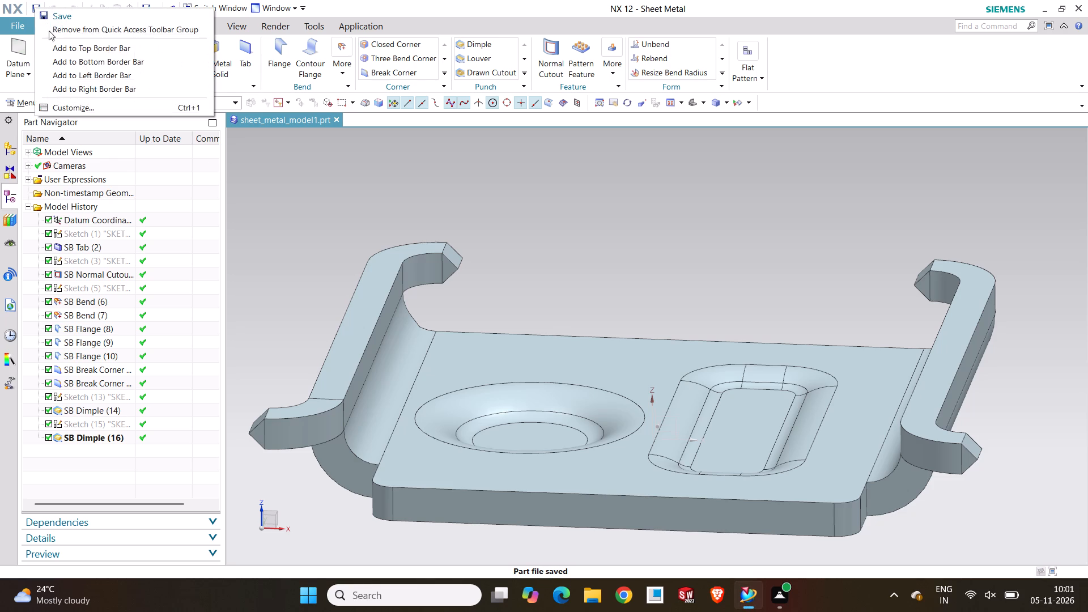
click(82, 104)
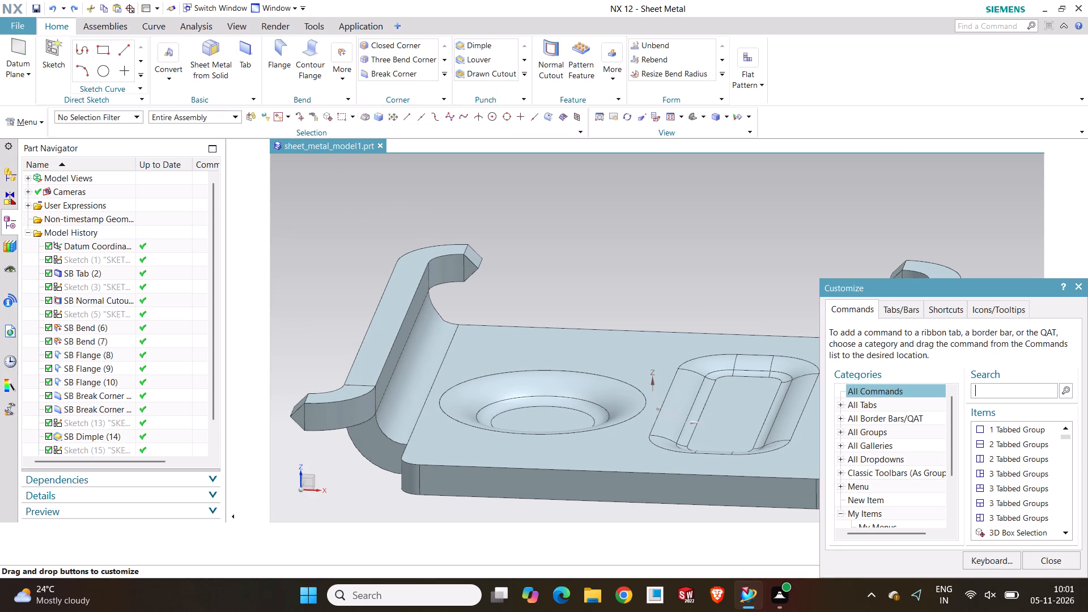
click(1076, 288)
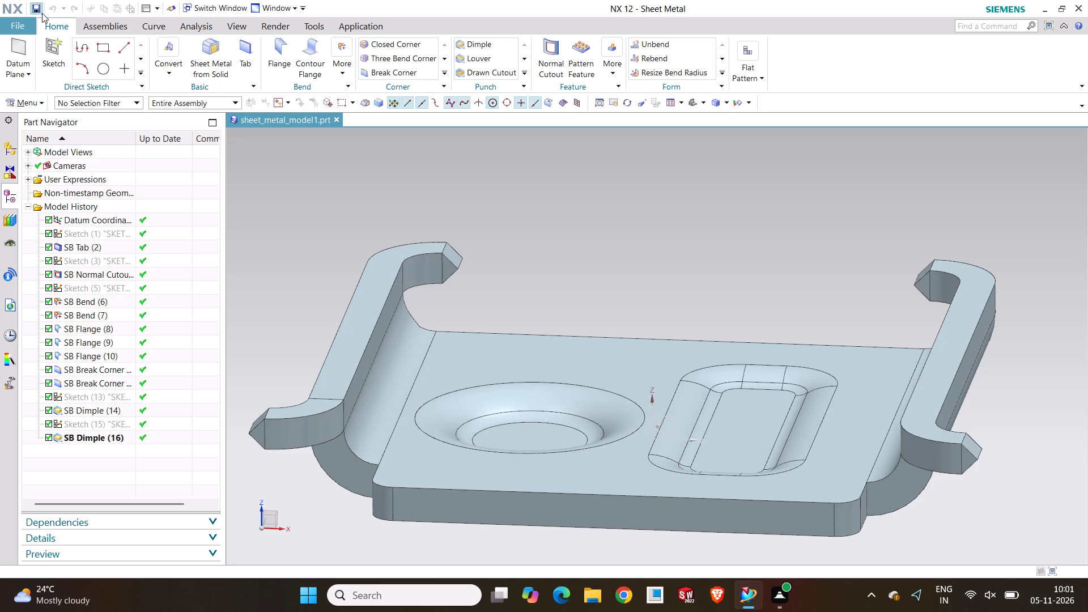
Save the part again in its current location.
click(42, 13)
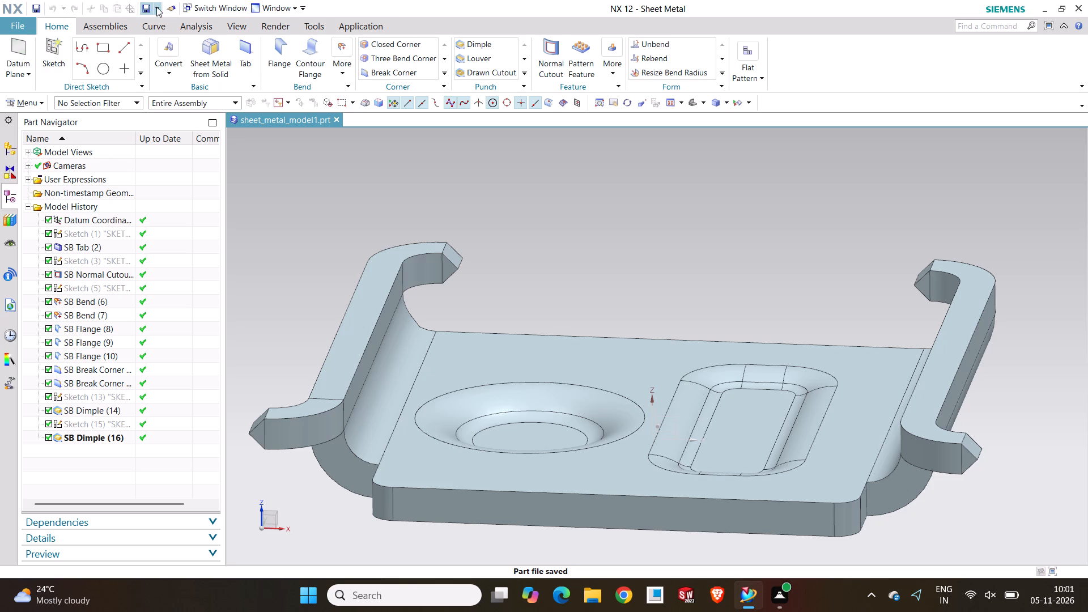
click(156, 7)
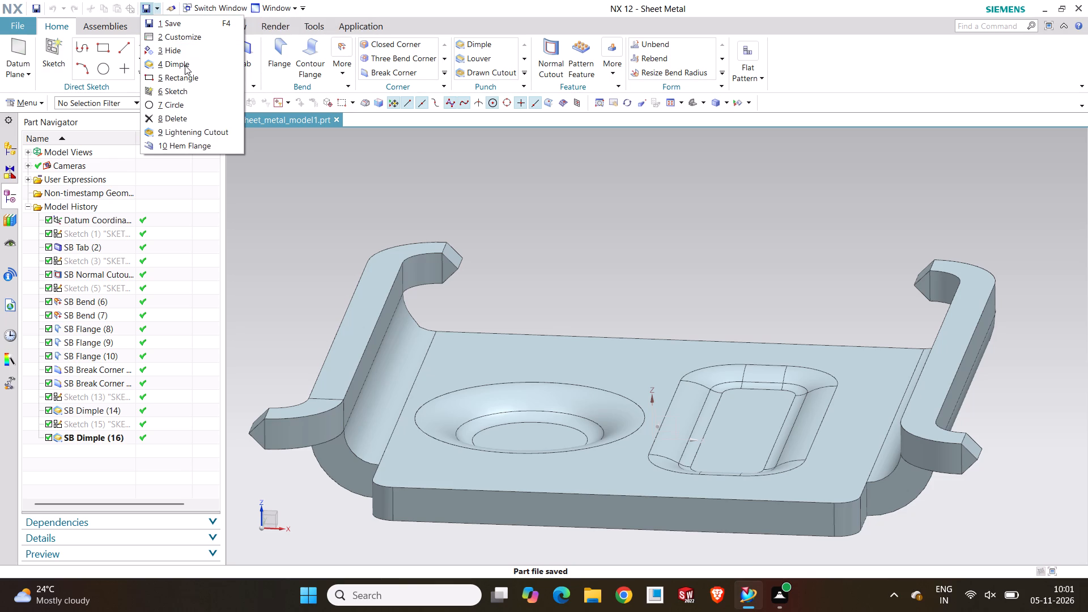
right_click(205, 26)
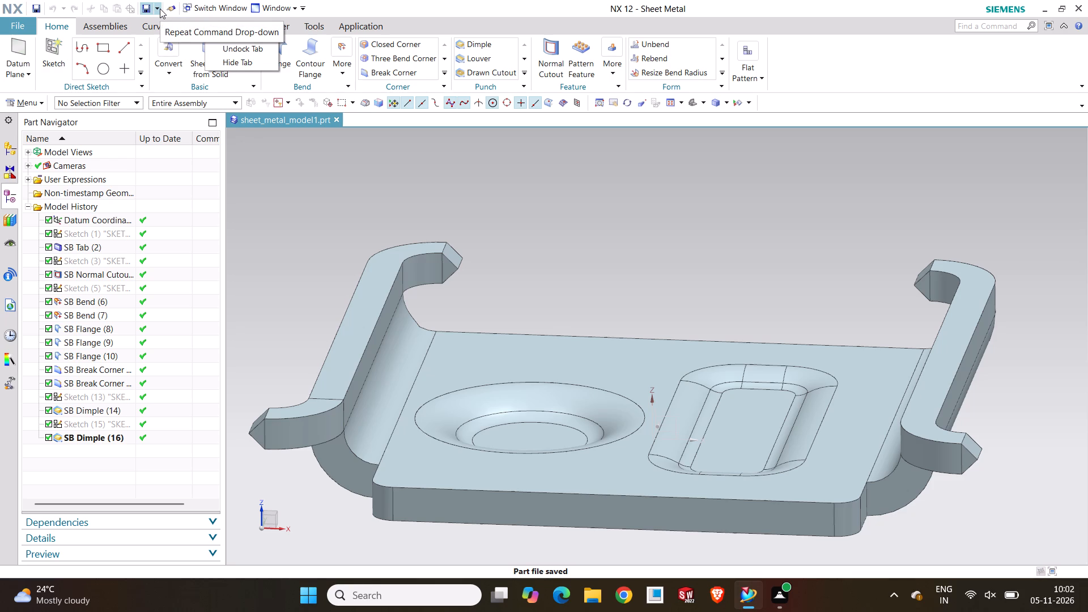
click(158, 11)
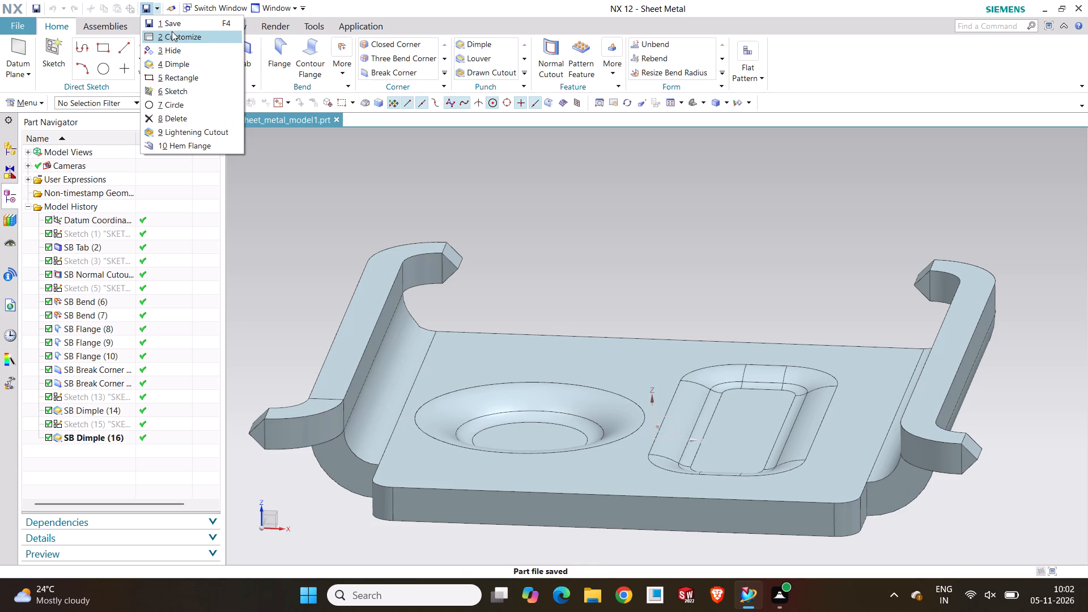
click(175, 23)
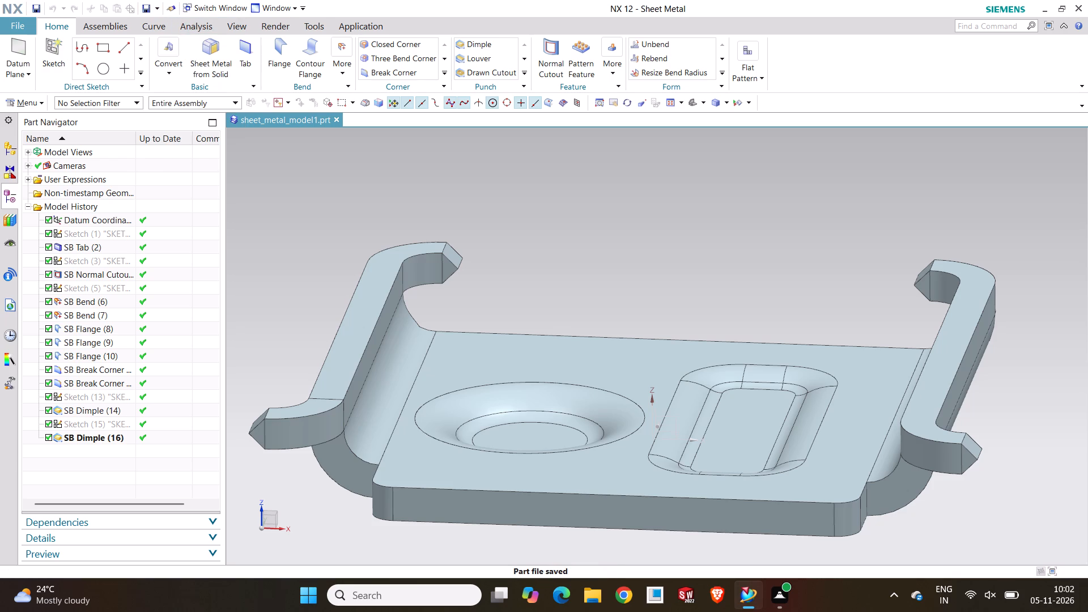
click(304, 187)
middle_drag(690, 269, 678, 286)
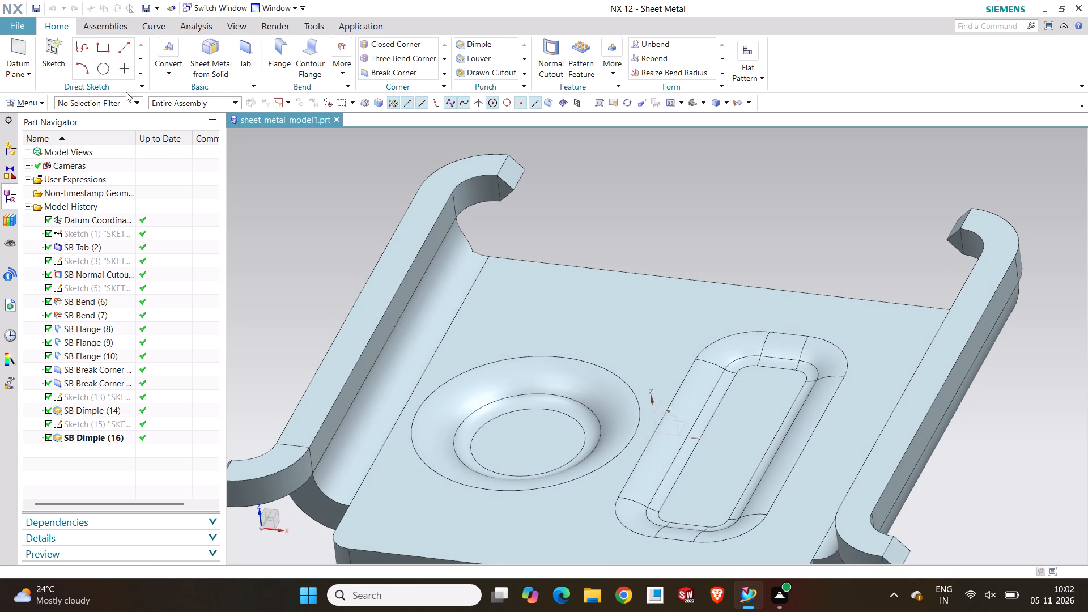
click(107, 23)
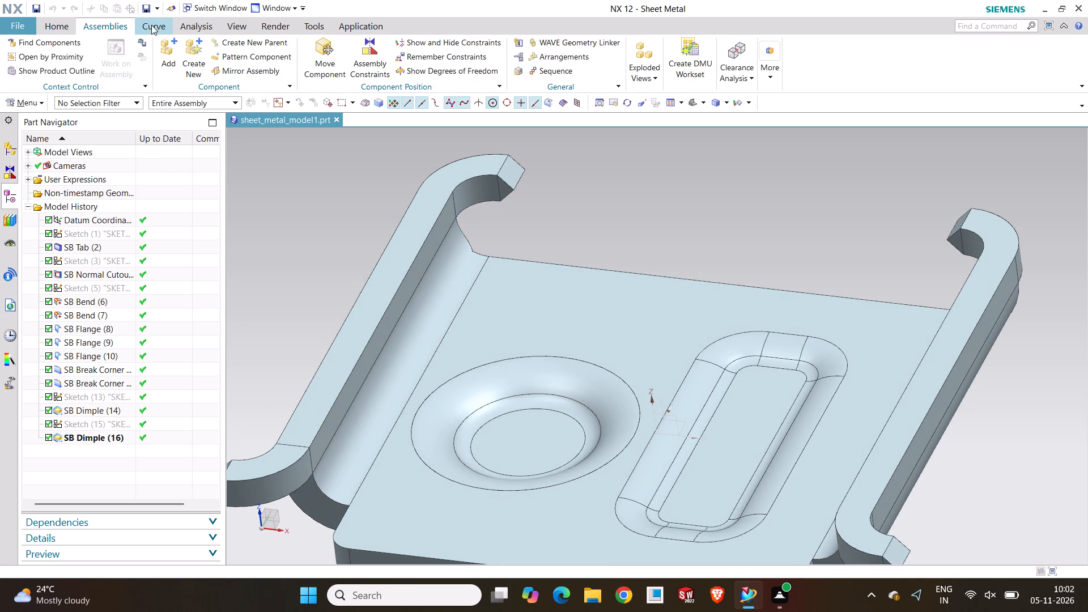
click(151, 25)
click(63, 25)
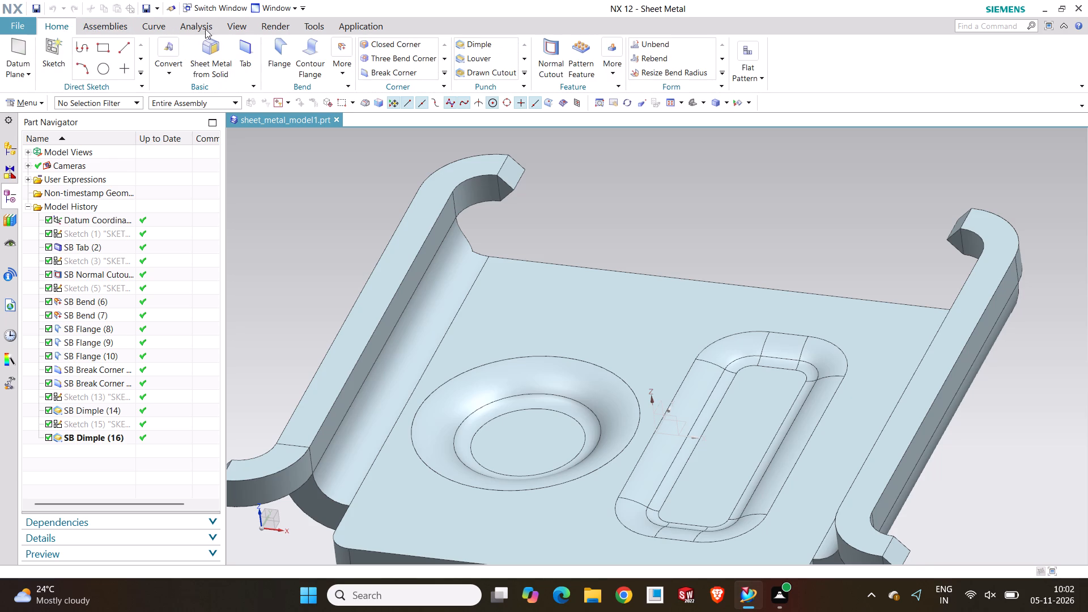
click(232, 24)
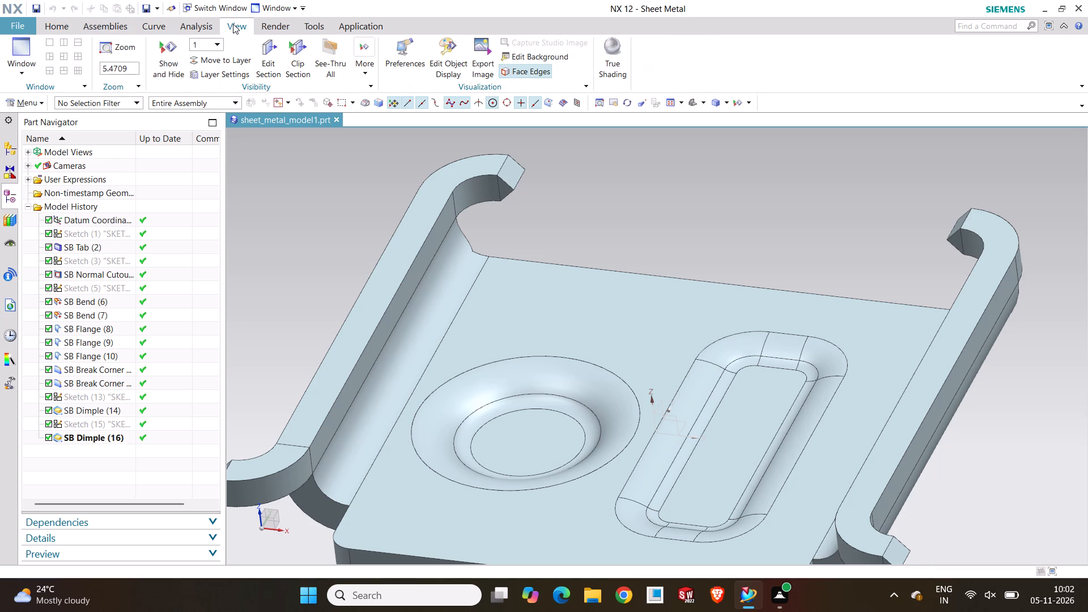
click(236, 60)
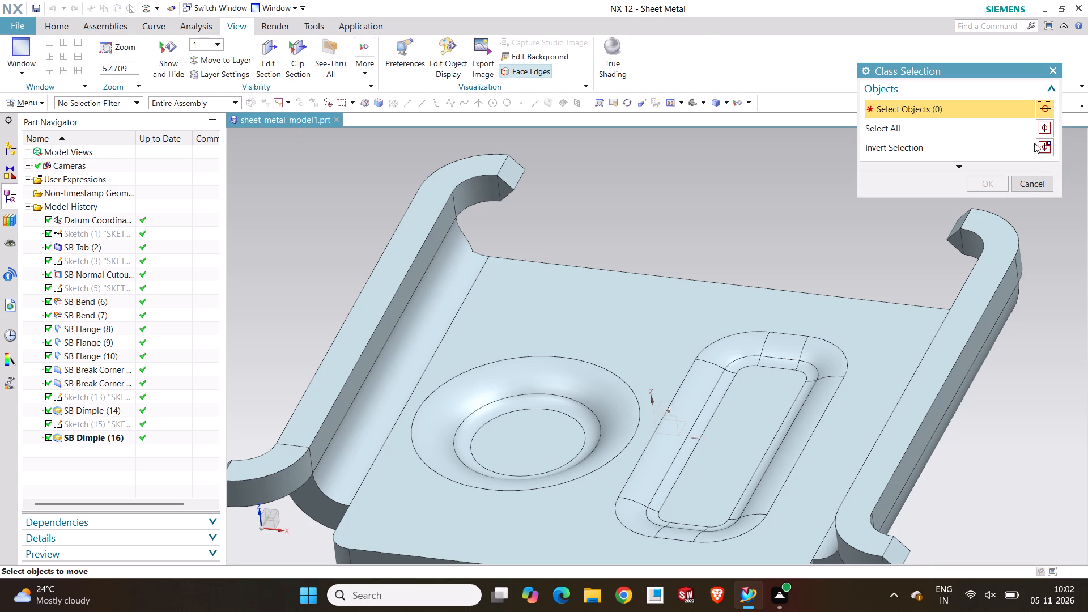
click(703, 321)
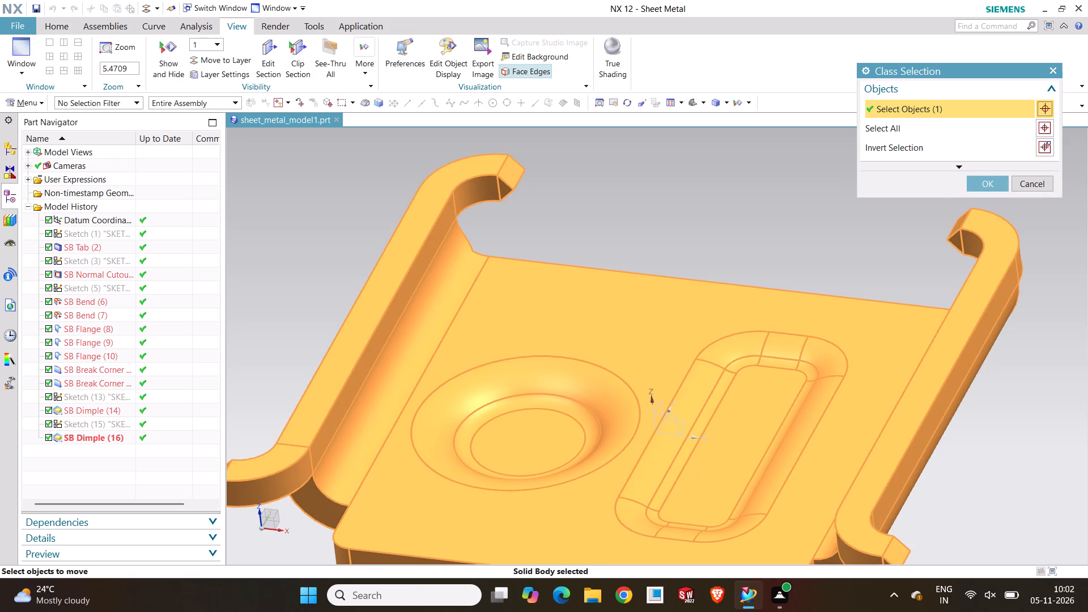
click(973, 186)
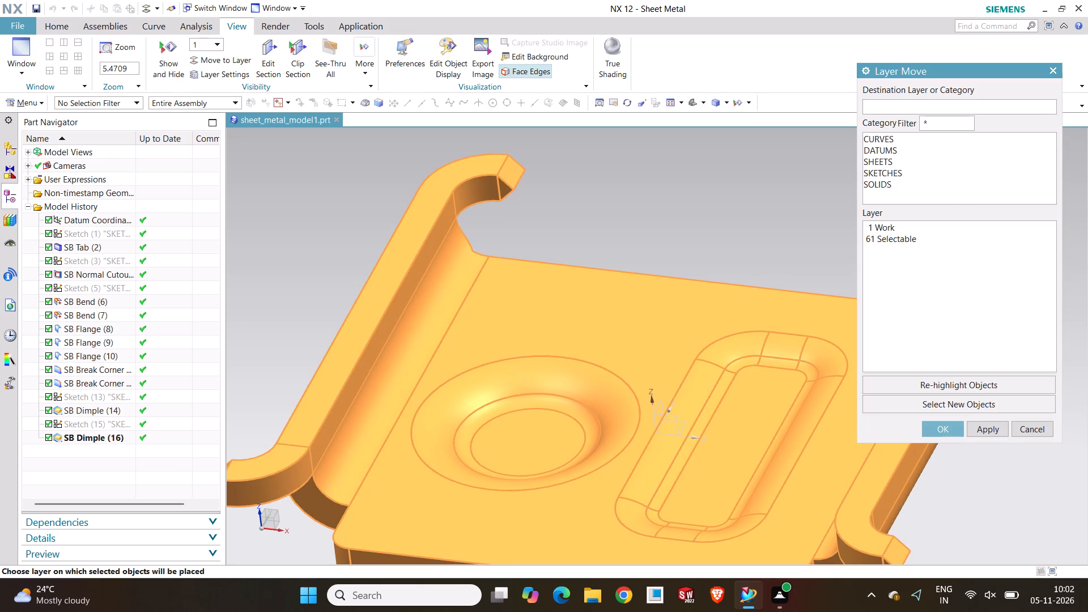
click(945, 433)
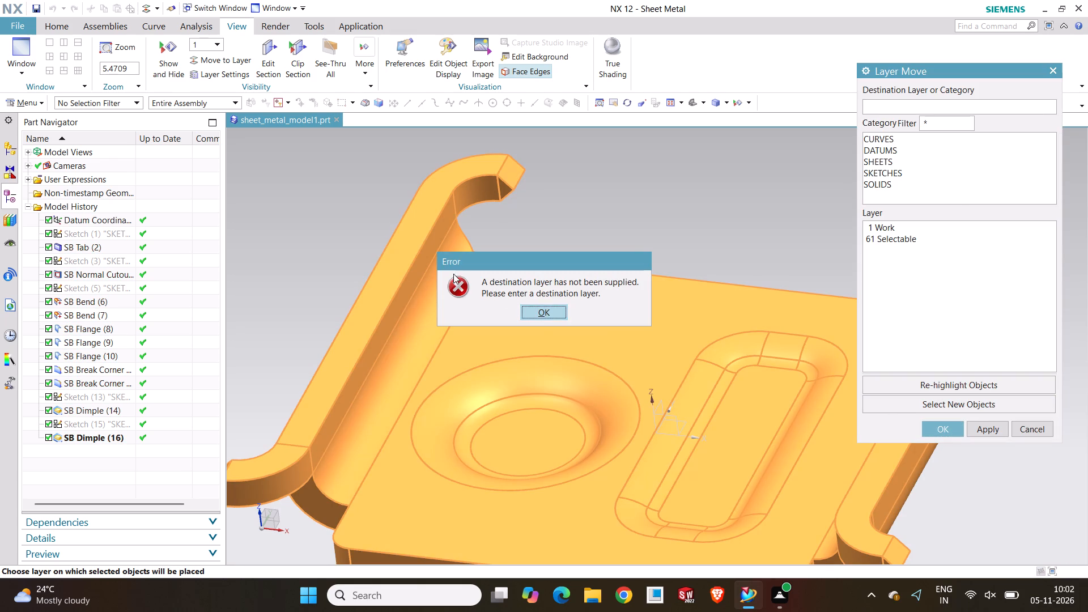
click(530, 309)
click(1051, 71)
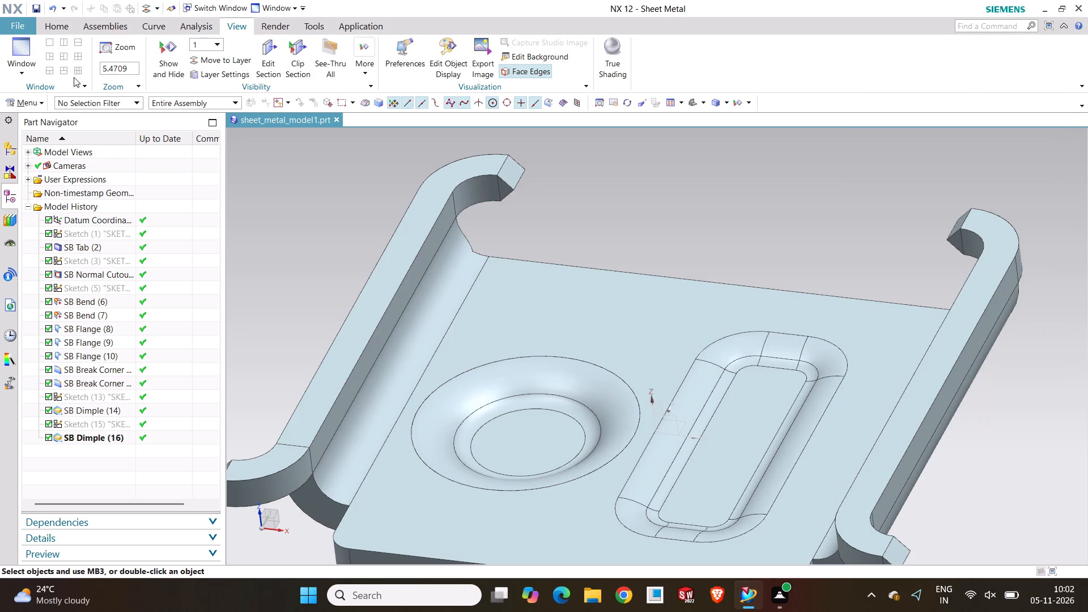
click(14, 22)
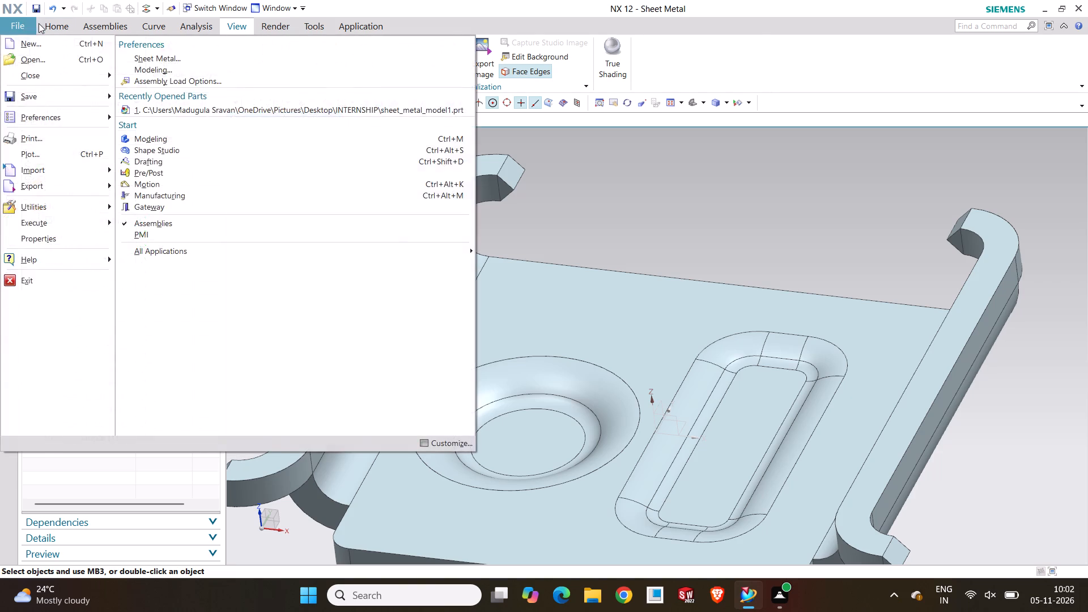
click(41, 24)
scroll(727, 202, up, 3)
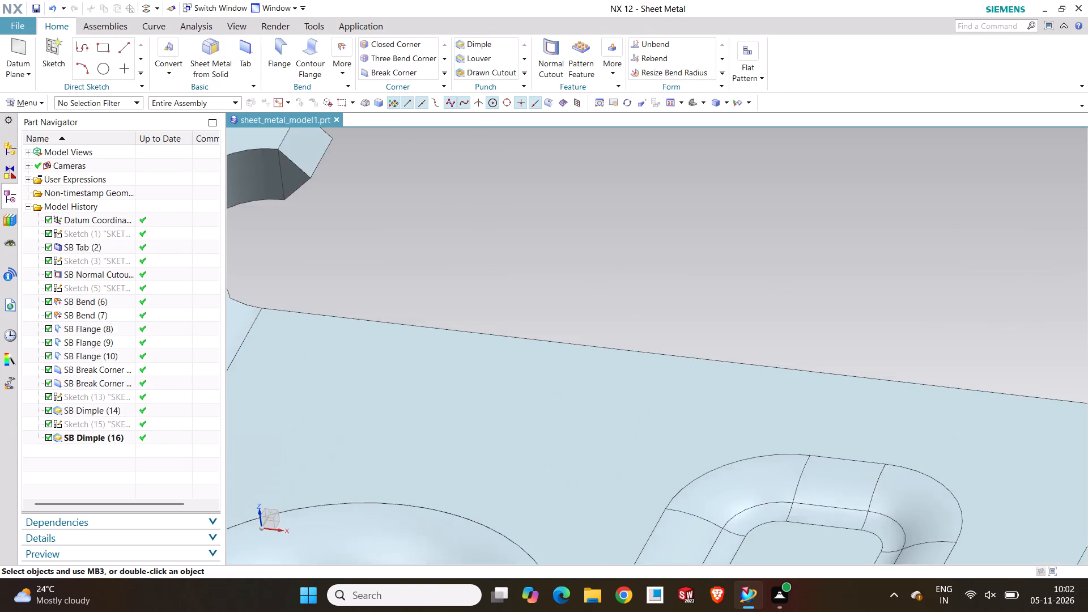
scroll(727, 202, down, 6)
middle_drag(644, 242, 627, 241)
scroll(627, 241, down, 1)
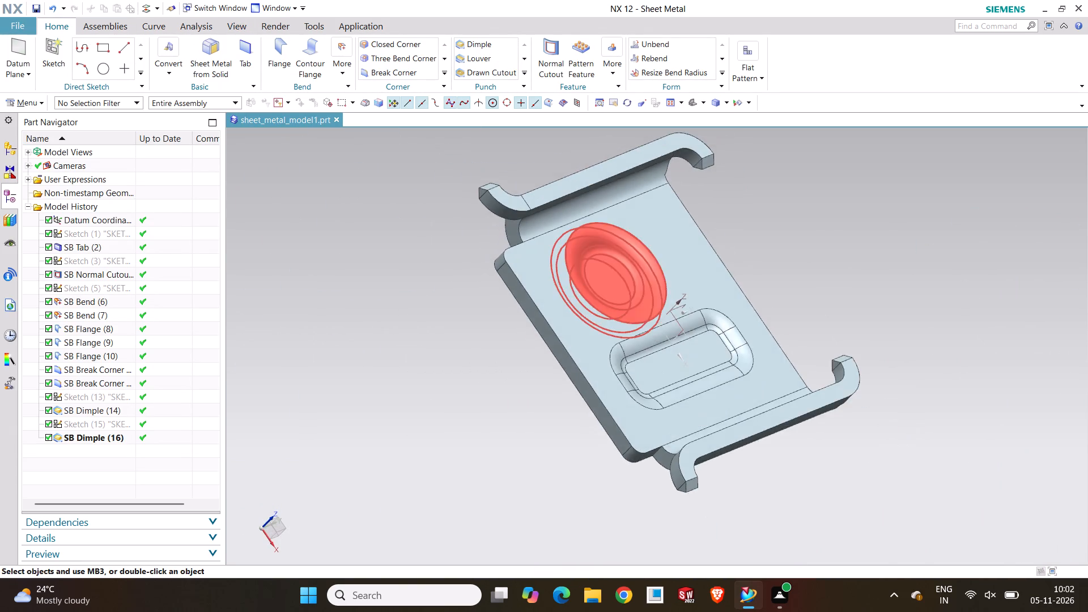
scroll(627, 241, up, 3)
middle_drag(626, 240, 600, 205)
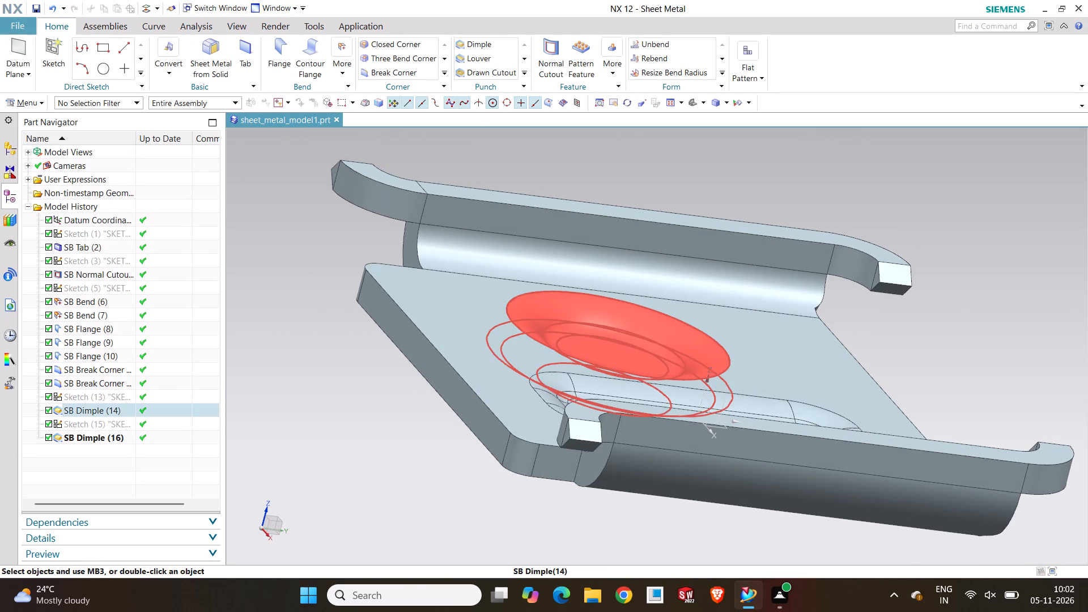